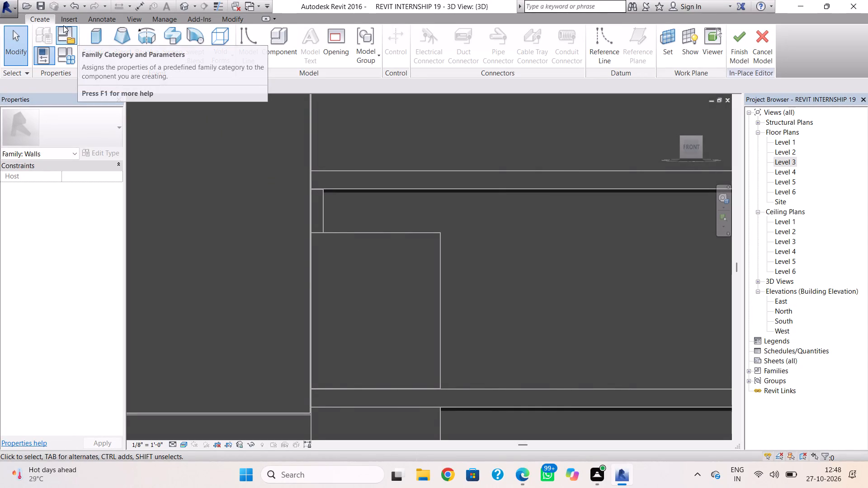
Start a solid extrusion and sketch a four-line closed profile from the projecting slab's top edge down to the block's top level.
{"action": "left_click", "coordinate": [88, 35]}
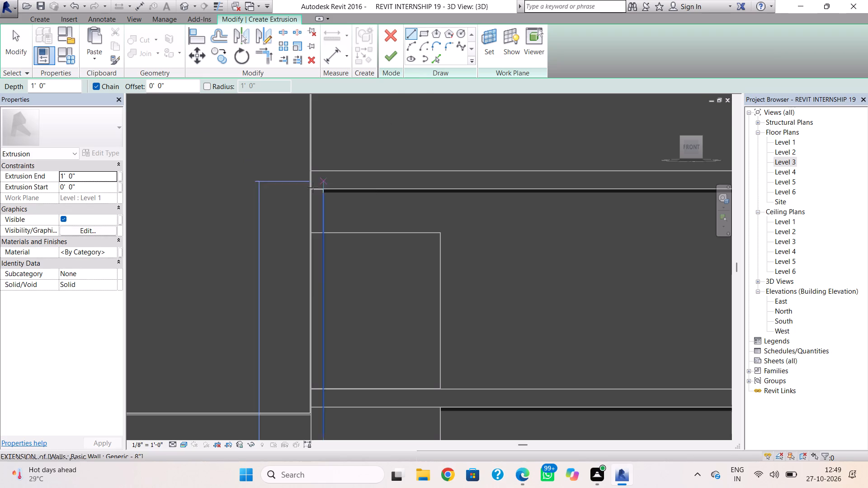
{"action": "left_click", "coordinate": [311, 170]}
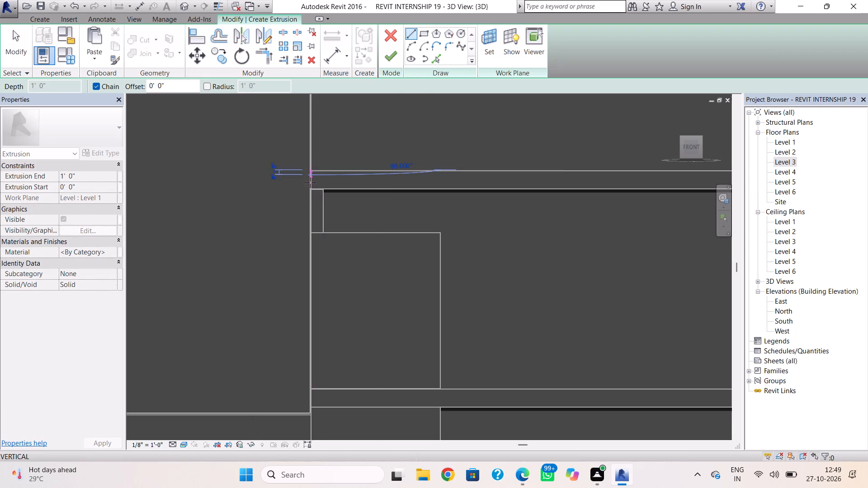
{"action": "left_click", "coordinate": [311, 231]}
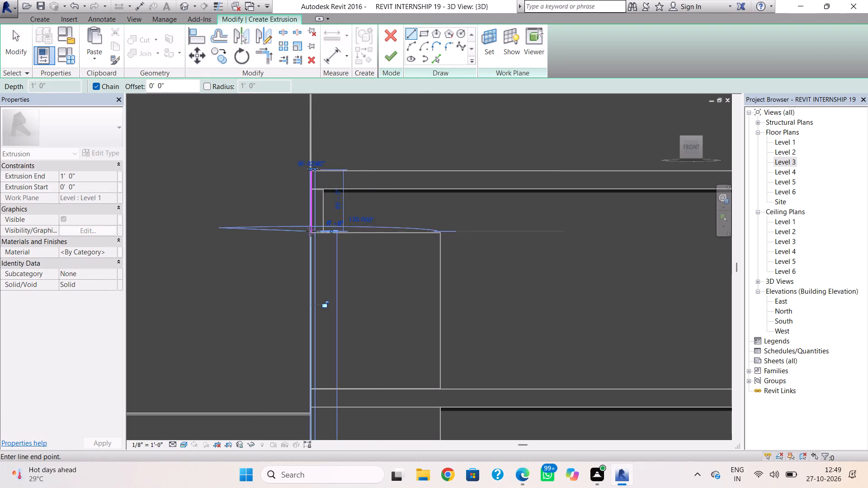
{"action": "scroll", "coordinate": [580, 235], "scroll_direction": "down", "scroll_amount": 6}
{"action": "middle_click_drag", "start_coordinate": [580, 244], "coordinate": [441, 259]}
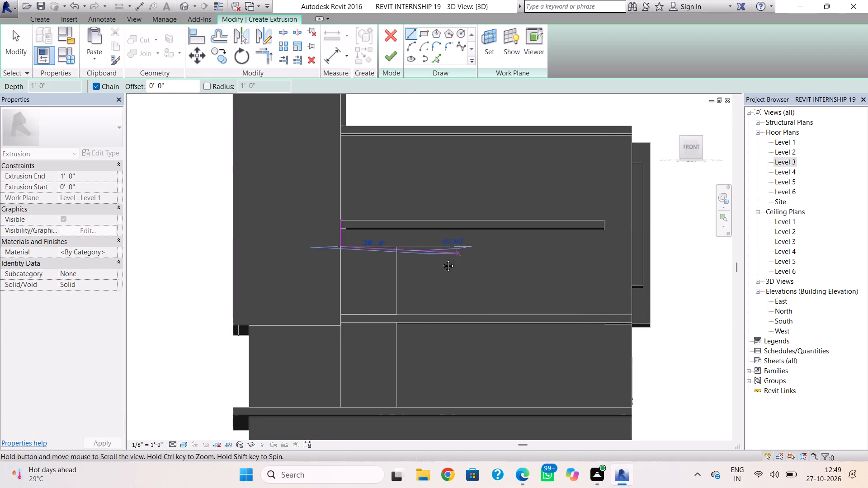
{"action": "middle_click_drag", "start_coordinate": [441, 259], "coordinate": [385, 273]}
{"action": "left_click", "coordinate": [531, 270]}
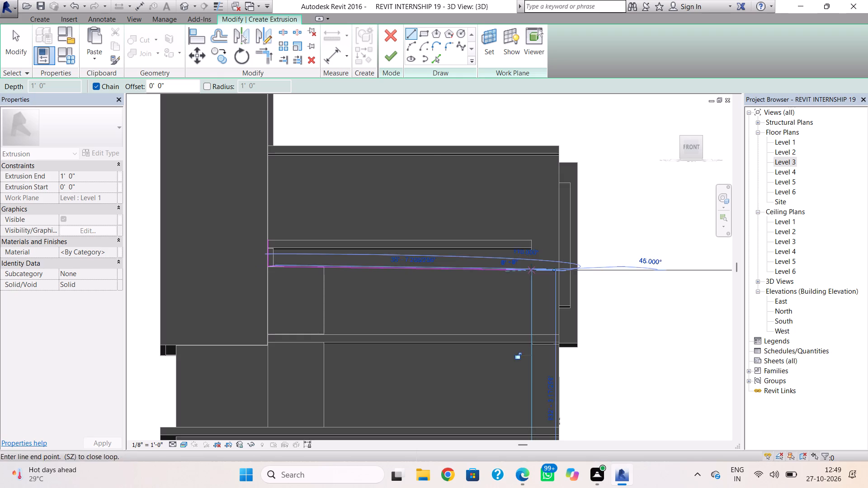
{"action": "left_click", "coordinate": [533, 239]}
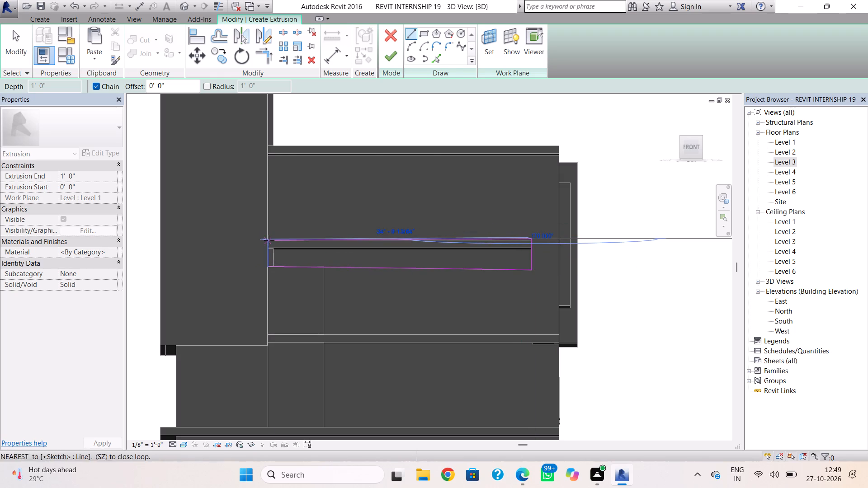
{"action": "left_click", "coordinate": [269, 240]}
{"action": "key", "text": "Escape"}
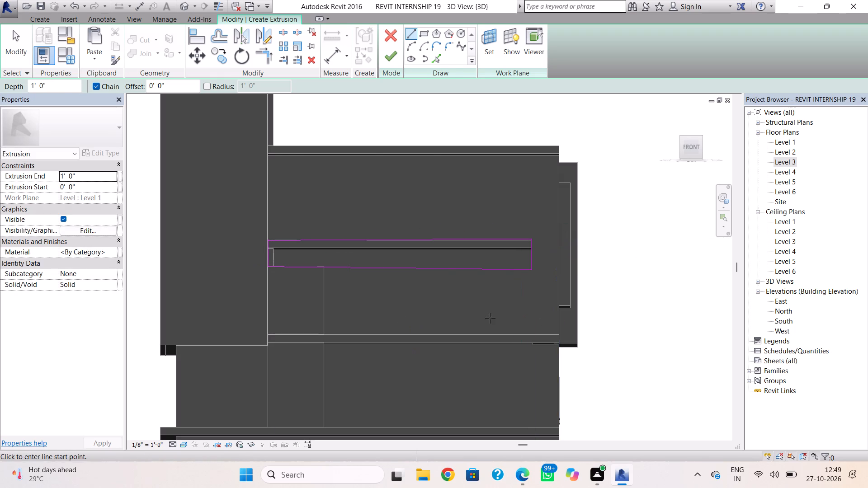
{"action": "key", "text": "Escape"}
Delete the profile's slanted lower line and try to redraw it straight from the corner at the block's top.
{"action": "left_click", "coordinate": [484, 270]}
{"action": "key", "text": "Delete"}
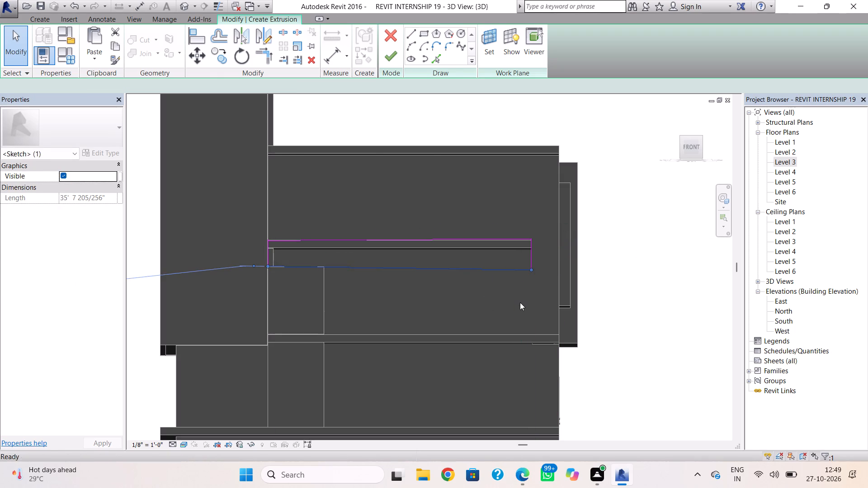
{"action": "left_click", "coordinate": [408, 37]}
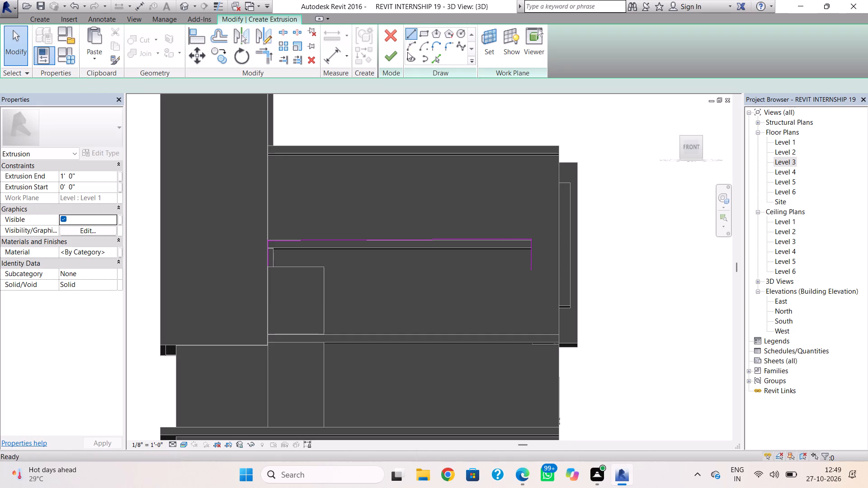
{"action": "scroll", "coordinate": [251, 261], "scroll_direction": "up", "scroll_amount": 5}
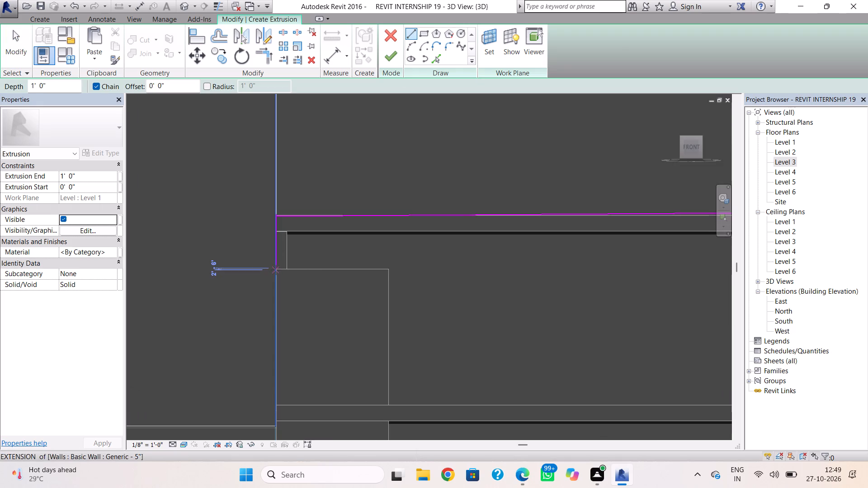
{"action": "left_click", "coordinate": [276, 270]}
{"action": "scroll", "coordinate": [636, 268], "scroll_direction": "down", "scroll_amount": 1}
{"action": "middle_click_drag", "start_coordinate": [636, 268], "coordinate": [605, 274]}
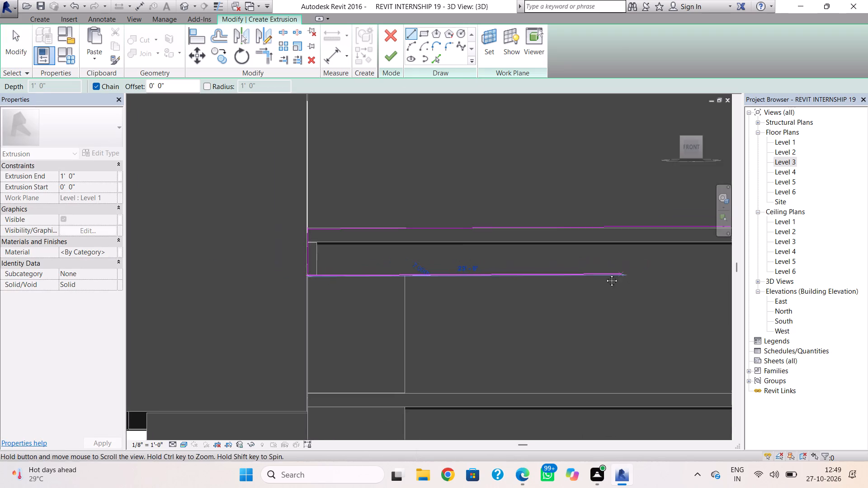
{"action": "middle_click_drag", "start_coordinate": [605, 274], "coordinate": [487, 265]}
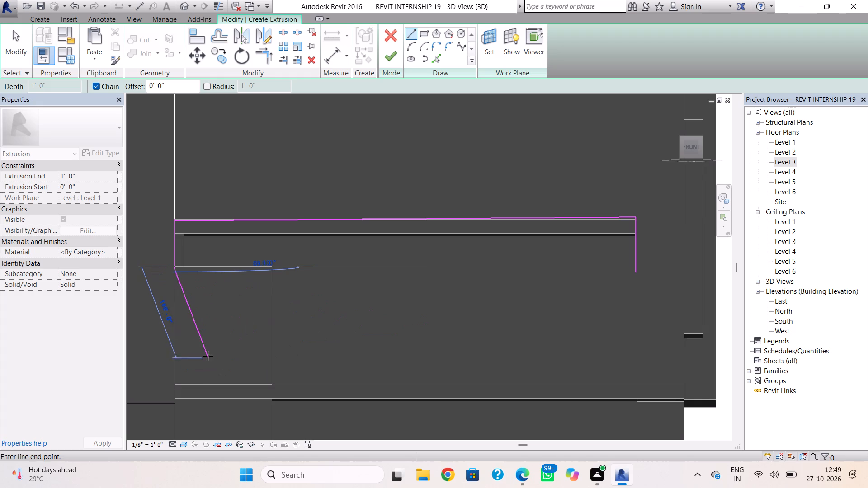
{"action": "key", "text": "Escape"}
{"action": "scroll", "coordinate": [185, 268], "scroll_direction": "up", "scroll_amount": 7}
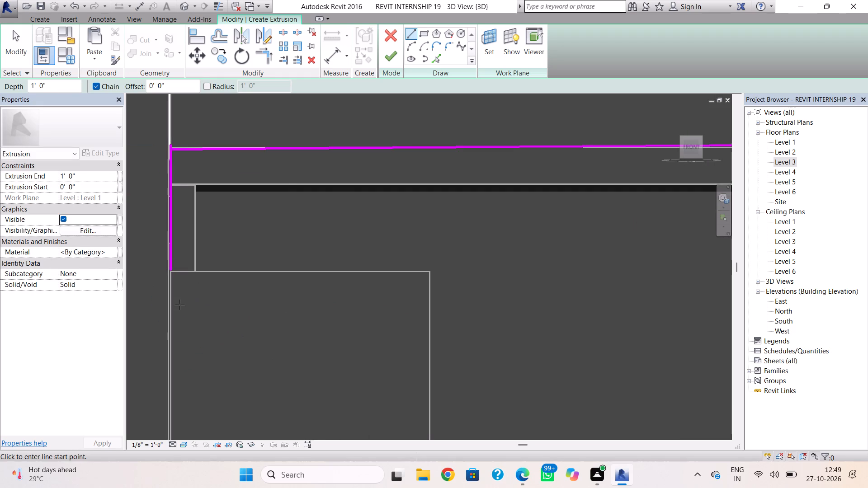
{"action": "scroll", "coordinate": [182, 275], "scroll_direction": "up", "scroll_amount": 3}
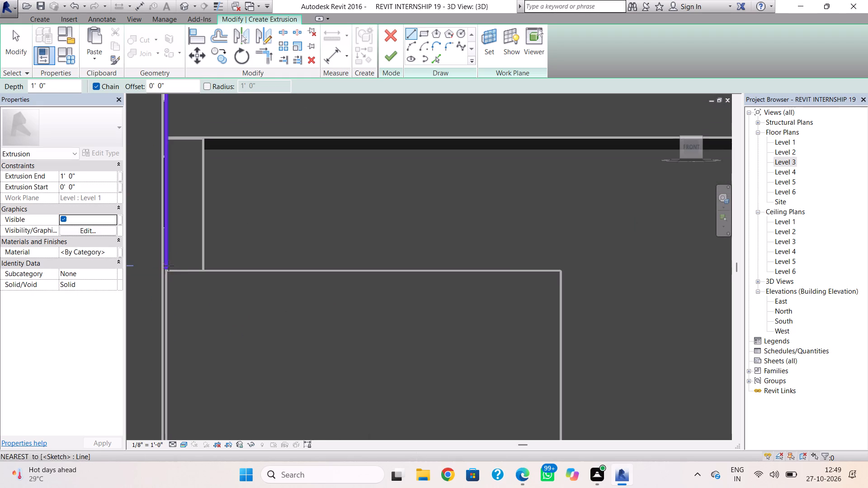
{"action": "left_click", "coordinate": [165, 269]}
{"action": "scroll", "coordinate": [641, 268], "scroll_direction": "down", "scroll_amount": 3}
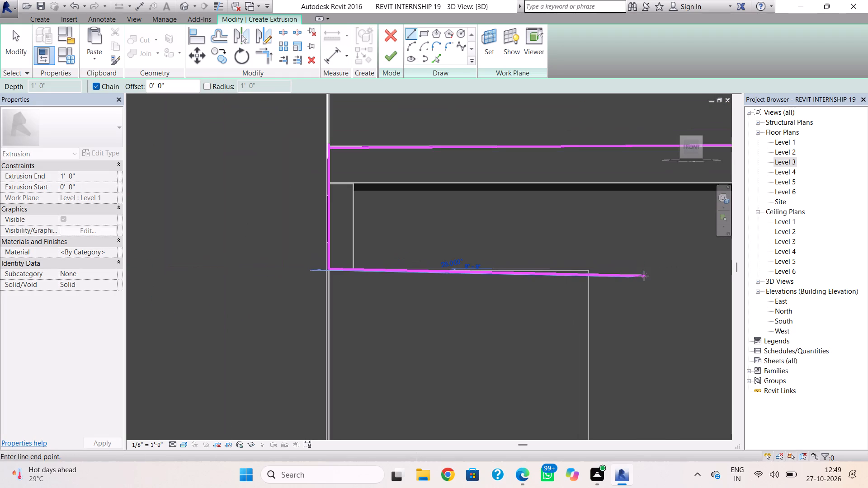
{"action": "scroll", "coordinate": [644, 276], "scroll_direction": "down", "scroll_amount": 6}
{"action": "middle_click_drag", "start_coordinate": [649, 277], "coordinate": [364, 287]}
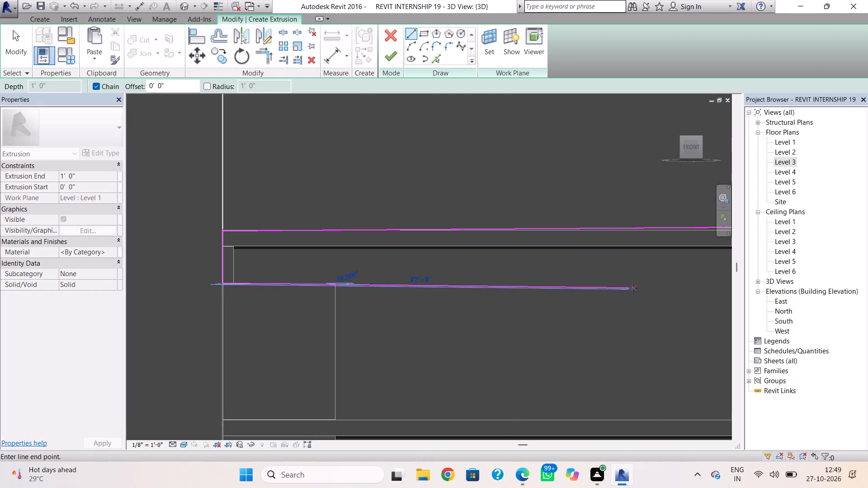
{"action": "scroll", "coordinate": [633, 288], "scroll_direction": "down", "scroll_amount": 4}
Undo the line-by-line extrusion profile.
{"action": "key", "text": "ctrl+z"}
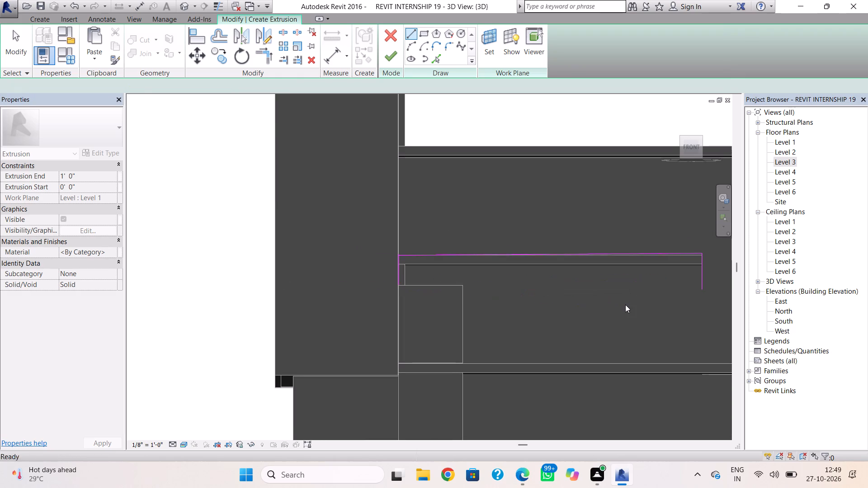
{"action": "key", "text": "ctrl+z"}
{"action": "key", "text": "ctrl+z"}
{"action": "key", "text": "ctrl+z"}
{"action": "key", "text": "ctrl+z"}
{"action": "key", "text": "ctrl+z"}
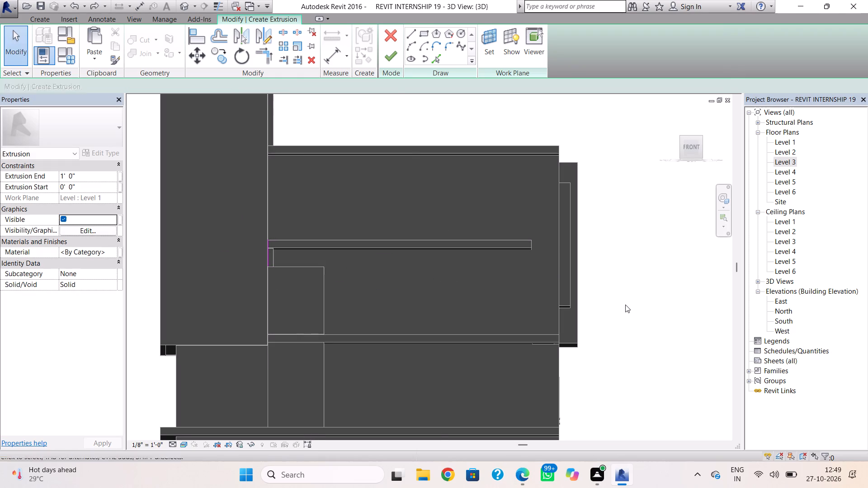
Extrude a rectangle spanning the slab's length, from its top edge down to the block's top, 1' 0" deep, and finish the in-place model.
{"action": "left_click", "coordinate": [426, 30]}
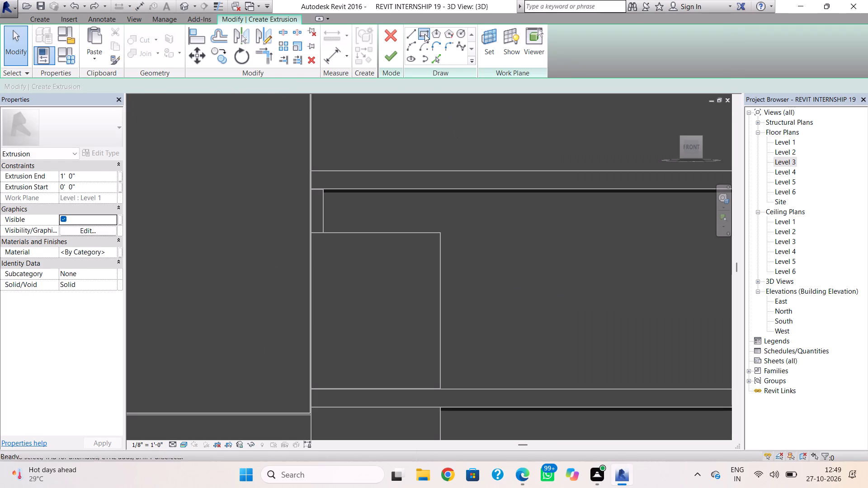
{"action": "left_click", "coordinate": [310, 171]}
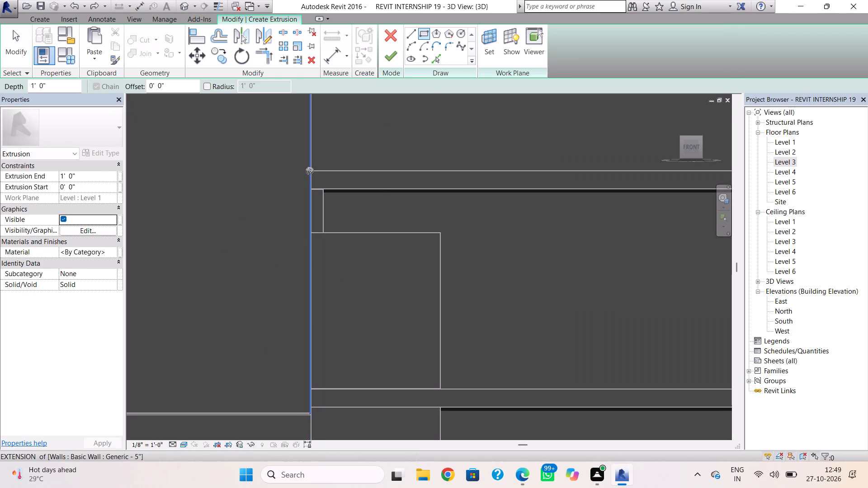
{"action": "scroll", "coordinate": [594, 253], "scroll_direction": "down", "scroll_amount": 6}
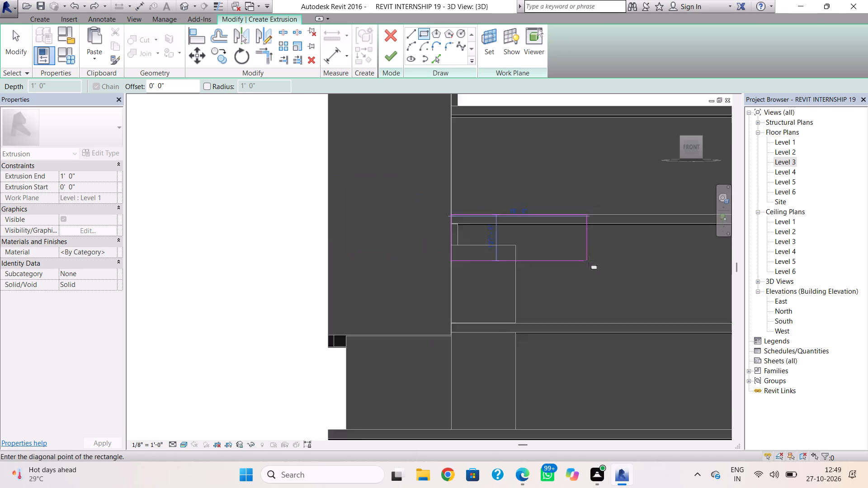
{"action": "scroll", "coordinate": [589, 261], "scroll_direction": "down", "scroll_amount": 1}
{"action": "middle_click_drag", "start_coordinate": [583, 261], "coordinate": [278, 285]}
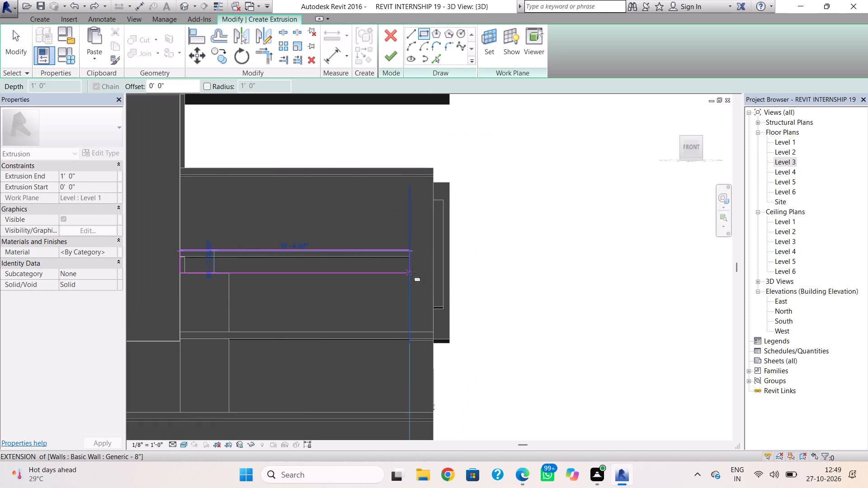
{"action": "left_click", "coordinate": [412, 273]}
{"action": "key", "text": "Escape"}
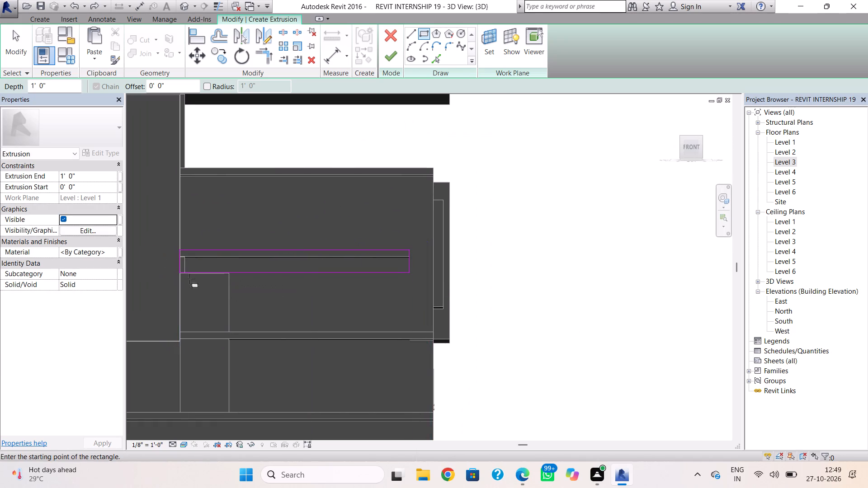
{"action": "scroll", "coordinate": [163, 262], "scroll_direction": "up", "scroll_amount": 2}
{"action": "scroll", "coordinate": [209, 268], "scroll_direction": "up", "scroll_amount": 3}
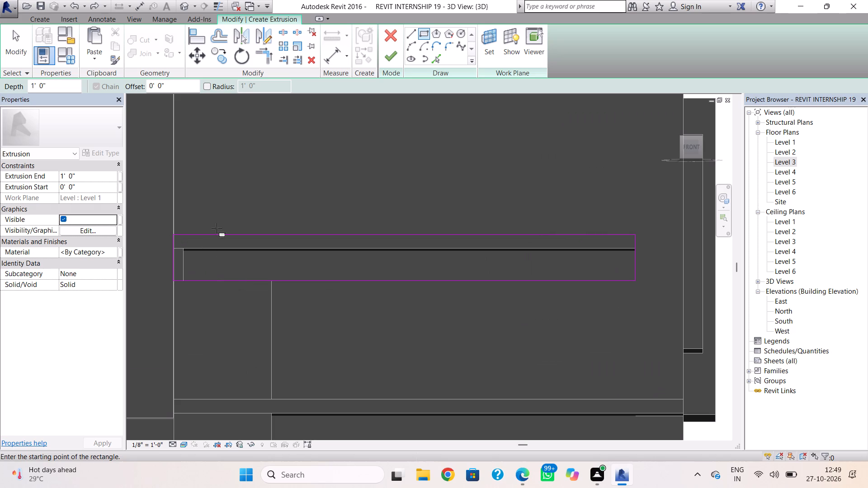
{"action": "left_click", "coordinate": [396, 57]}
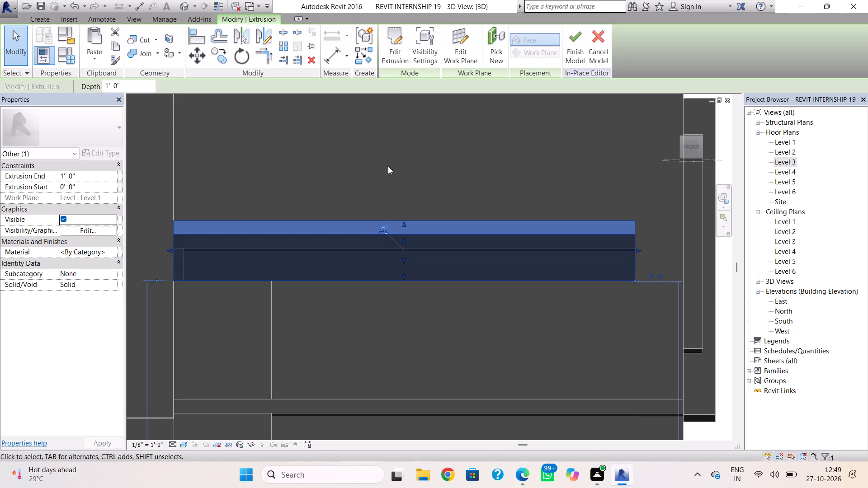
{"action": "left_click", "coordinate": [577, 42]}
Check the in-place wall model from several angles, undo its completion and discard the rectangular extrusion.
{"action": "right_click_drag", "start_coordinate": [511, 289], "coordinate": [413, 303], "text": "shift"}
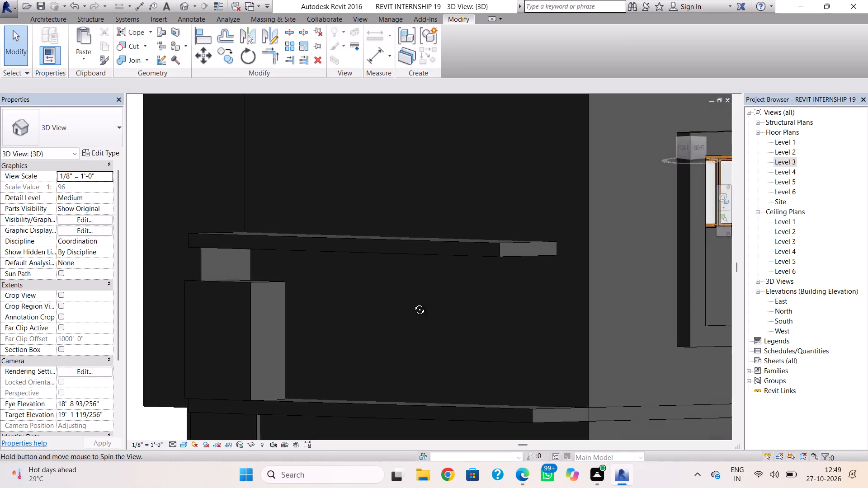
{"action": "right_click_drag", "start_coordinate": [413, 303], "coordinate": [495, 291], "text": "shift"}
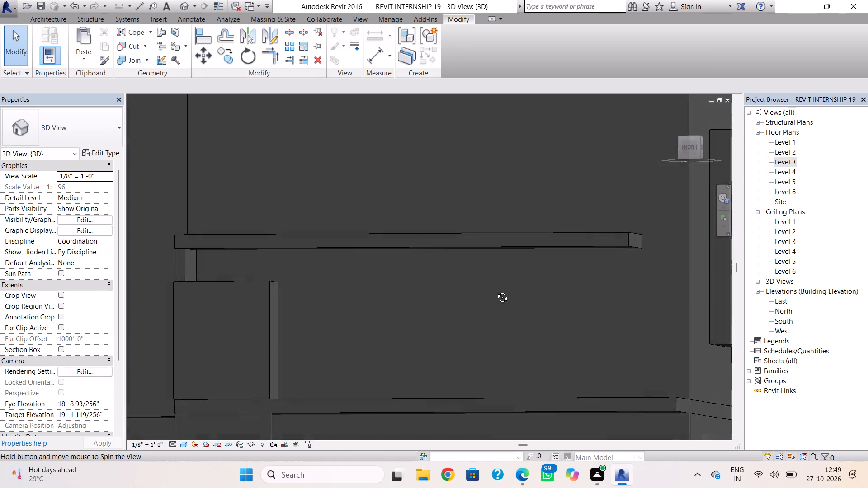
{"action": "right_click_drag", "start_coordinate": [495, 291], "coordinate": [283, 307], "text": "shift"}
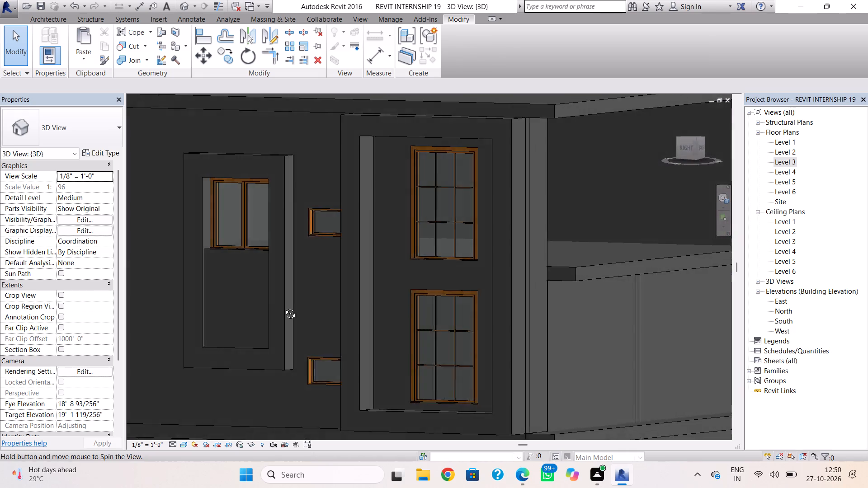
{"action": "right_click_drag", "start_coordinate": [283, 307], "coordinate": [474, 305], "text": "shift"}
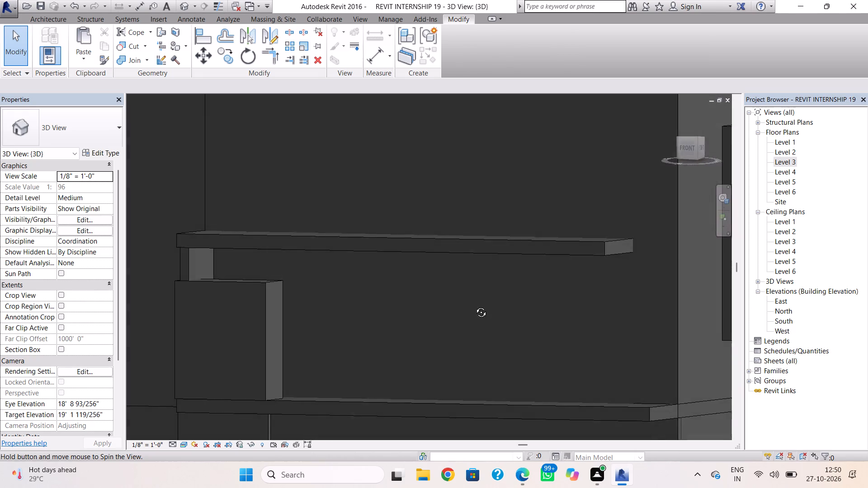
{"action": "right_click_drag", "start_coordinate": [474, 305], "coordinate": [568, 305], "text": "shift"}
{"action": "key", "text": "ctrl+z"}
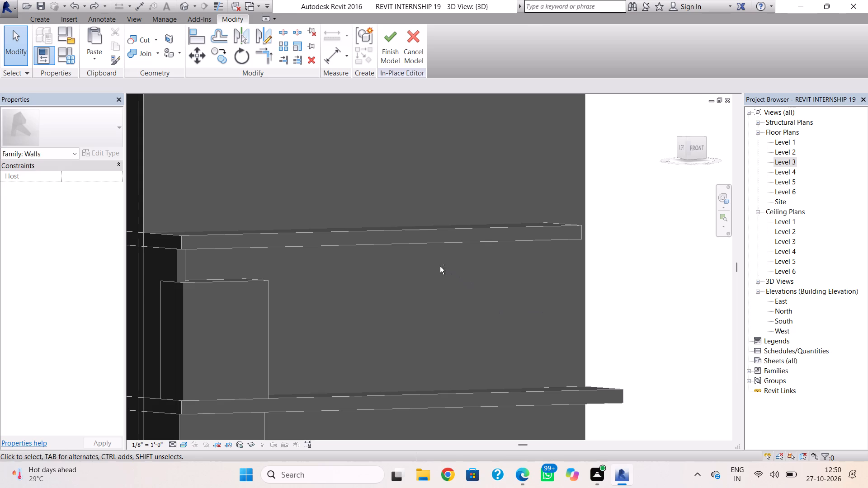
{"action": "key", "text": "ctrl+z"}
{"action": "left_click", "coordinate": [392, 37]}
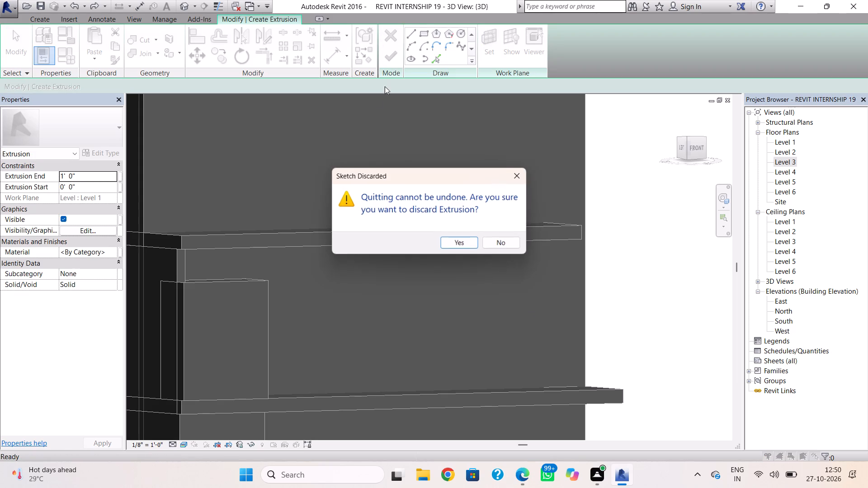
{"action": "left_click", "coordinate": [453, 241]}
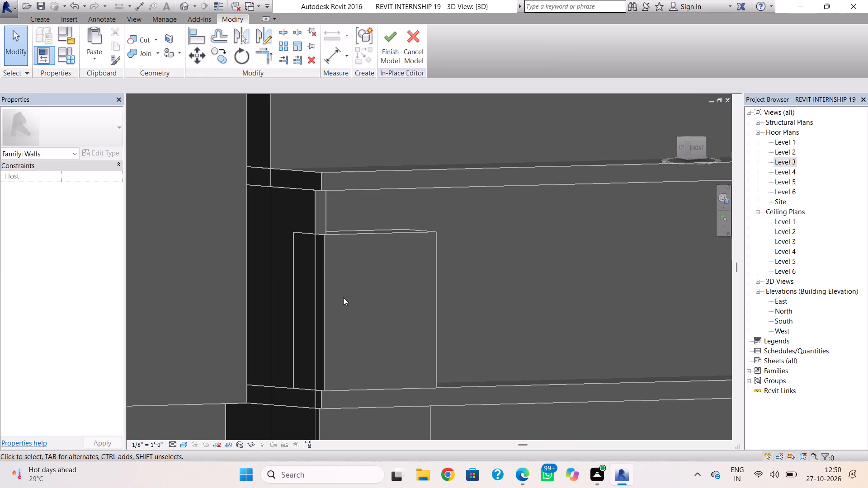
Set the work plane by picking the front face of the projecting slab.
{"action": "left_click", "coordinate": [44, 20]}
{"action": "left_click", "coordinate": [675, 45]}
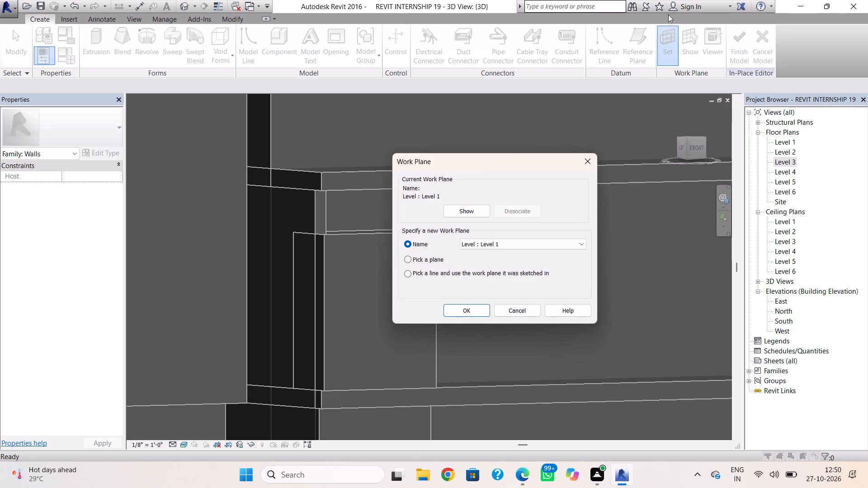
{"action": "left_click", "coordinate": [407, 258]}
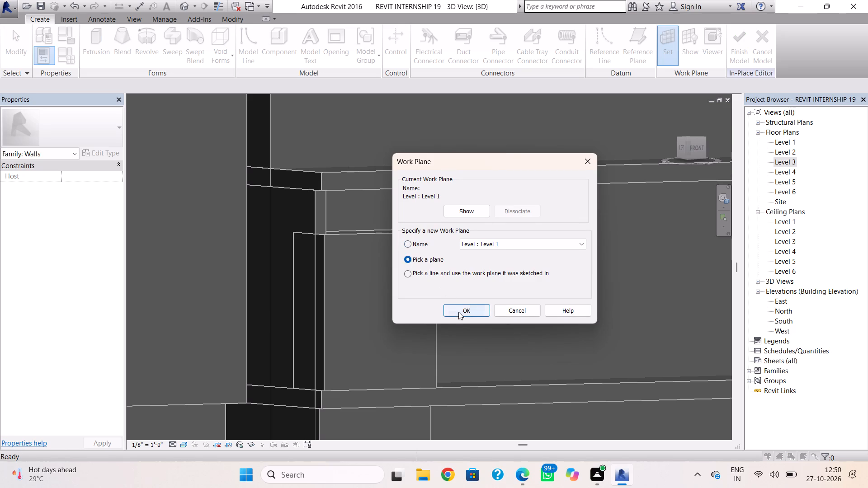
{"action": "left_click", "coordinate": [459, 313]}
{"action": "right_click", "coordinate": [551, 274], "text": "ctrl"}
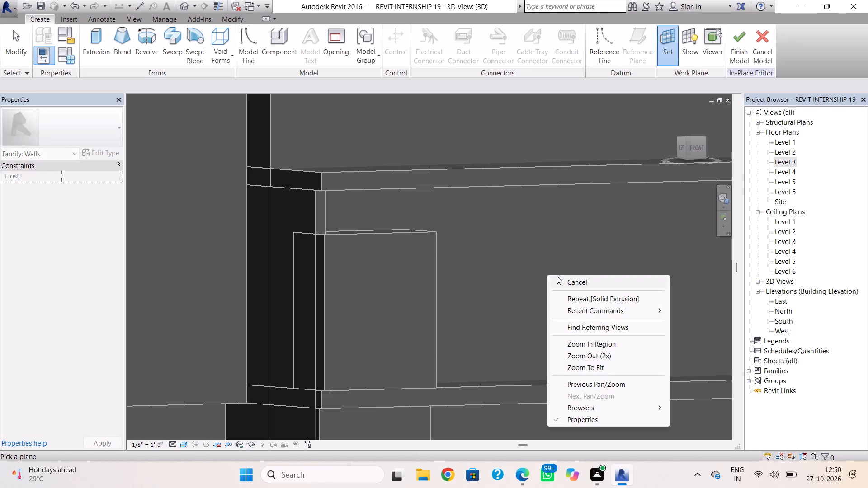
{"action": "key", "text": "Escape"}
{"action": "right_click_drag", "start_coordinate": [556, 279], "coordinate": [513, 271], "text": "shift"}
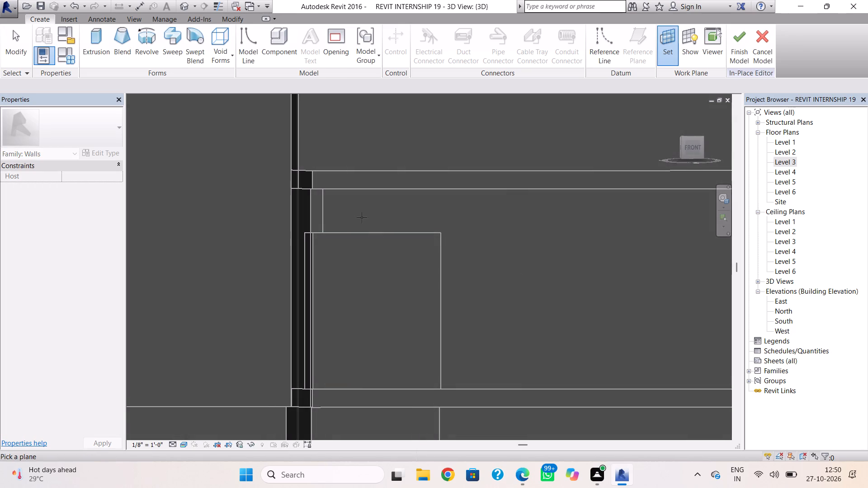
{"action": "right_click_drag", "start_coordinate": [547, 239], "coordinate": [521, 249], "text": "shift"}
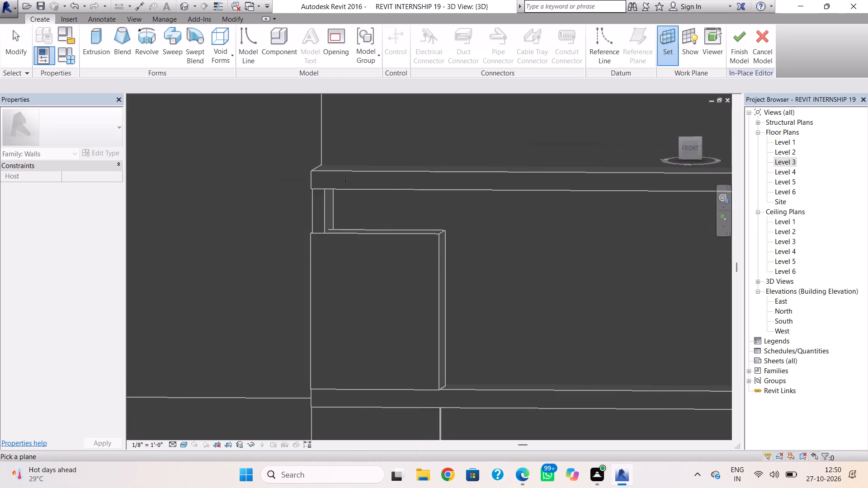
{"action": "left_click", "coordinate": [353, 187]}
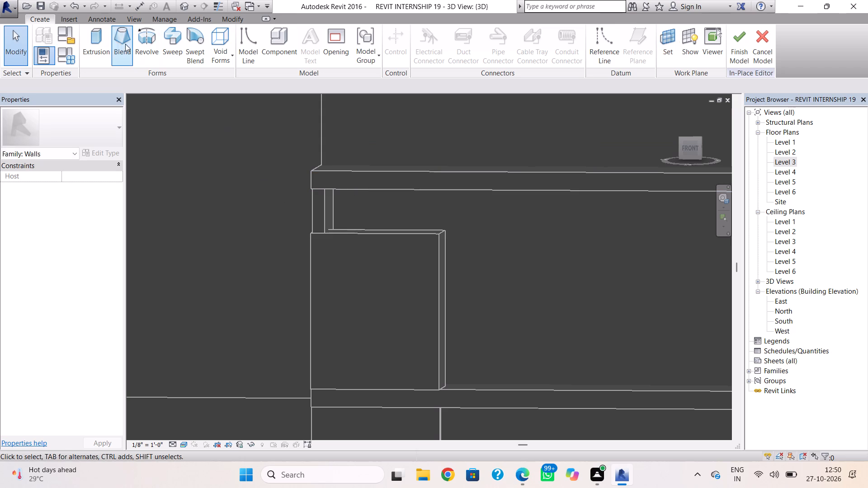
Start a 1' 0" deep extrusion and sketch a 33' 6" long rectangle from the slab's top corner down past the block's top.
{"action": "left_click", "coordinate": [98, 36]}
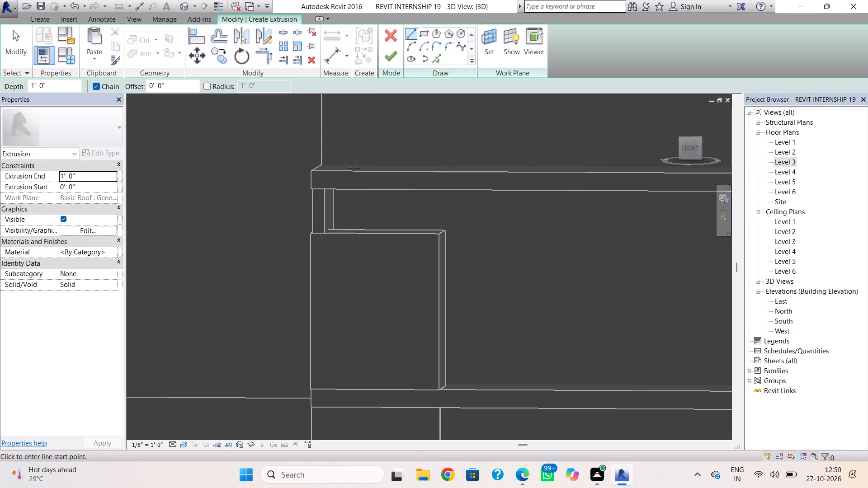
{"action": "left_click", "coordinate": [425, 36]}
{"action": "left_click", "coordinate": [312, 167]}
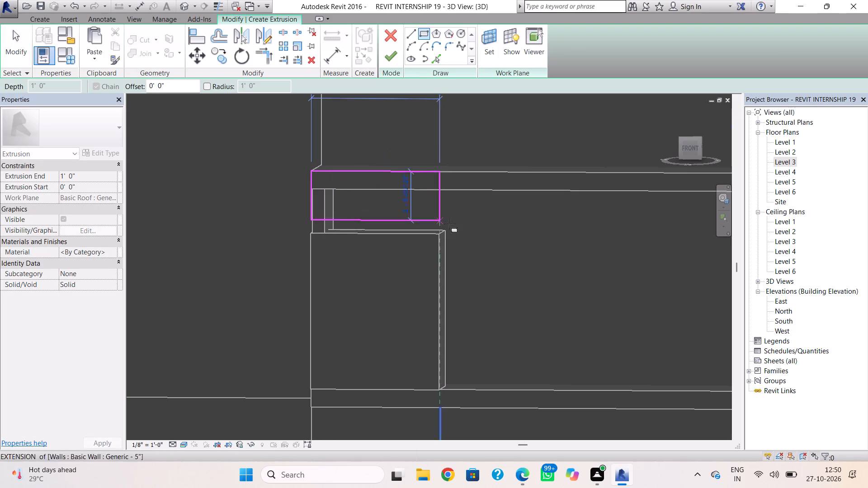
{"action": "scroll", "coordinate": [547, 236], "scroll_direction": "down", "scroll_amount": 6}
{"action": "right_click_drag", "start_coordinate": [561, 244], "coordinate": [608, 241], "text": "shift"}
{"action": "left_click", "coordinate": [705, 240]}
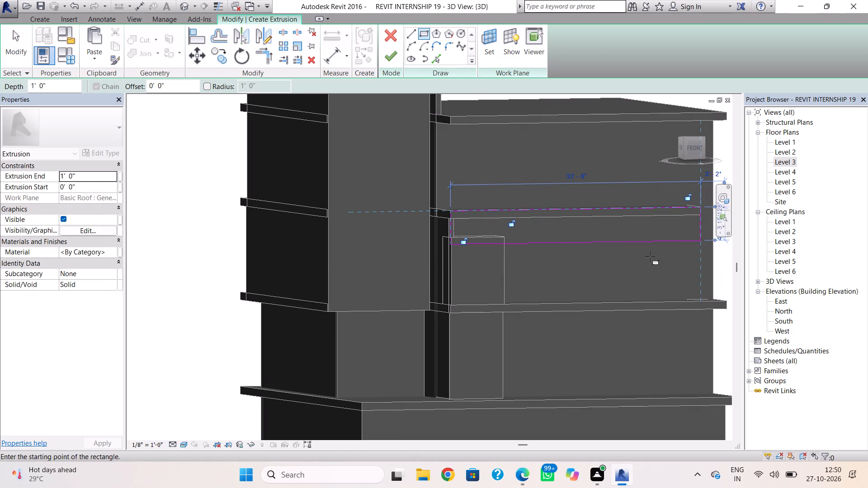
{"action": "key", "text": "Escape"}
{"action": "key", "text": "Escape"}
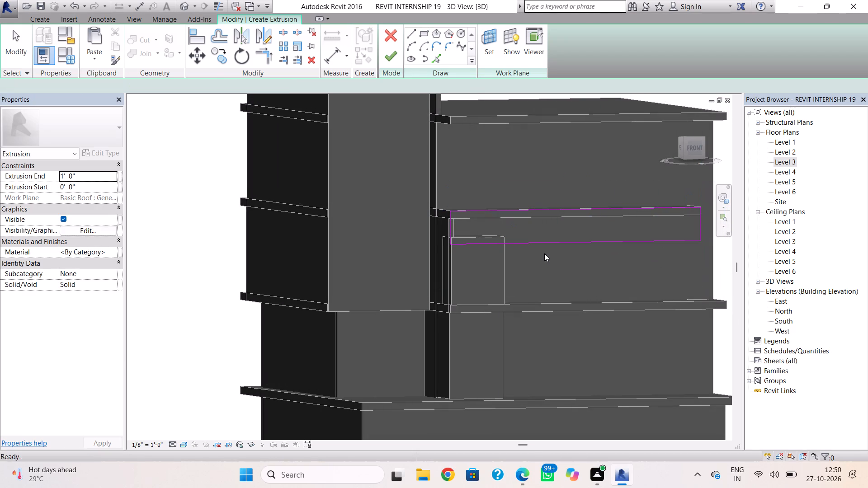
Move the rectangle's lower line up to the block's top edge and complete the extrusion sketch.
{"action": "left_click", "coordinate": [548, 246]}
{"action": "right_click_drag", "start_coordinate": [585, 275], "coordinate": [564, 260], "text": "shift"}
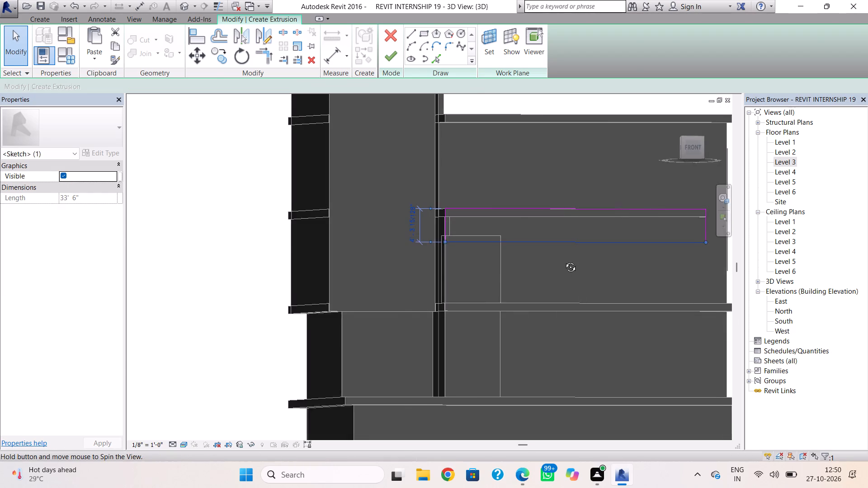
{"action": "right_click_drag", "start_coordinate": [564, 260], "coordinate": [555, 268], "text": "shift"}
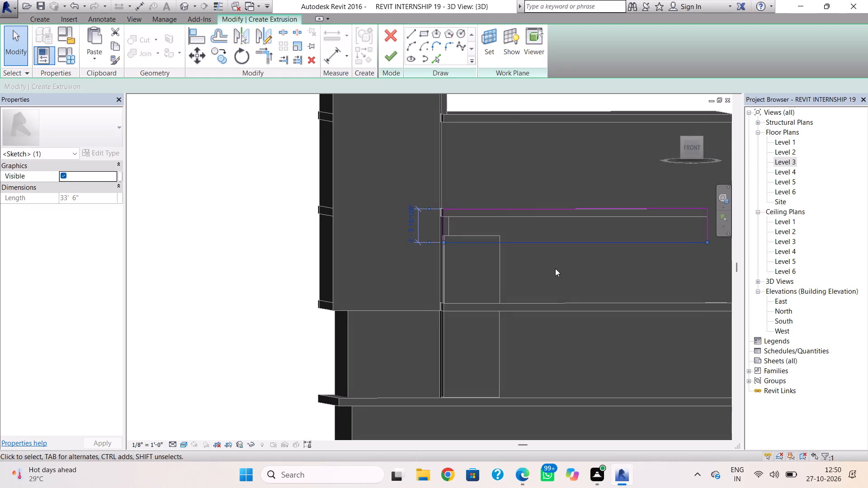
{"action": "key", "text": "Up"}
{"action": "key", "text": "Up"}
{"action": "key", "text": "Up"}
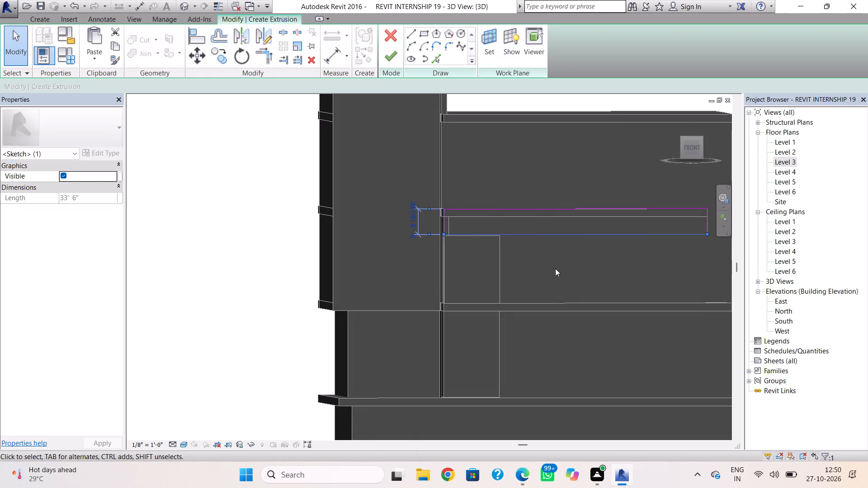
{"action": "scroll", "coordinate": [544, 234], "scroll_direction": "up", "scroll_amount": 4}
{"action": "key", "text": "Down"}
{"action": "left_click", "coordinate": [536, 281]}
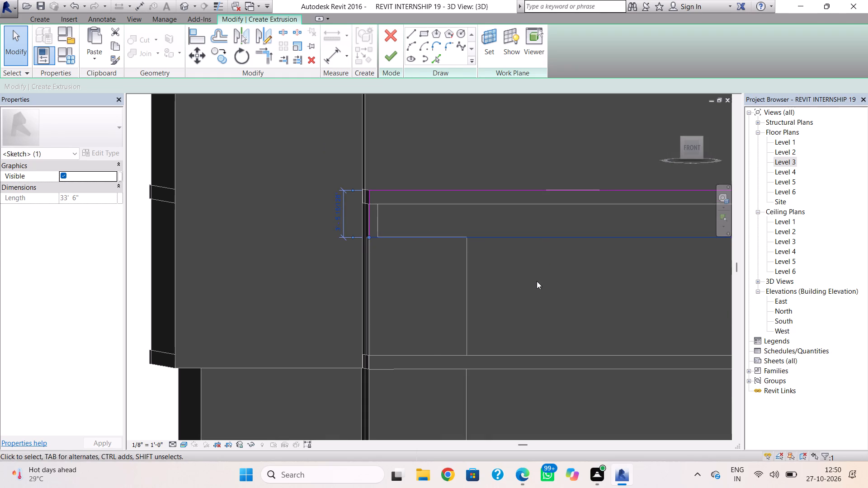
{"action": "scroll", "coordinate": [555, 273], "scroll_direction": "down", "scroll_amount": 3}
{"action": "middle_click_drag", "start_coordinate": [548, 277], "coordinate": [382, 294]}
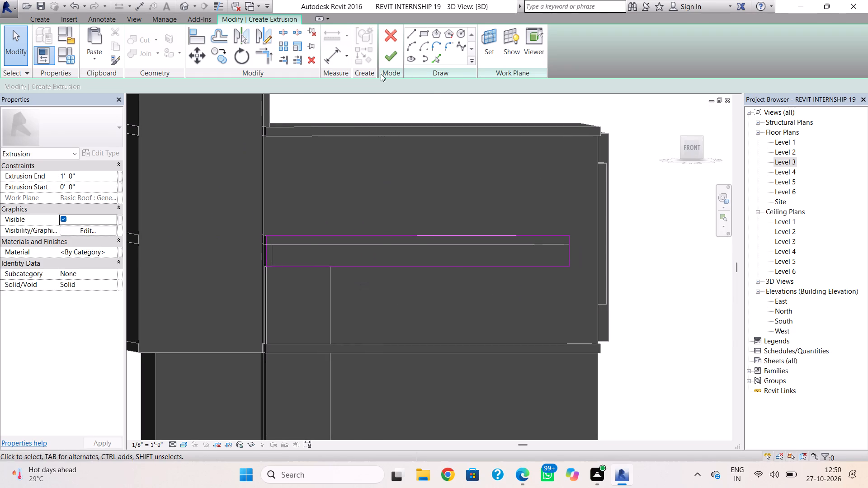
{"action": "left_click", "coordinate": [394, 61]}
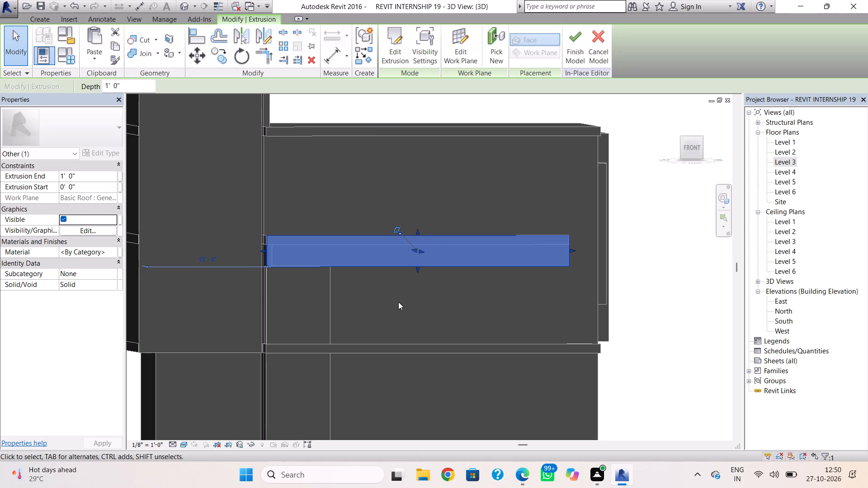
Stretch the extrusion's back face to the building wall, giving an Extrusion Start of about -5' 7".
{"action": "right_click_drag", "start_coordinate": [408, 308], "coordinate": [540, 343], "text": "shift"}
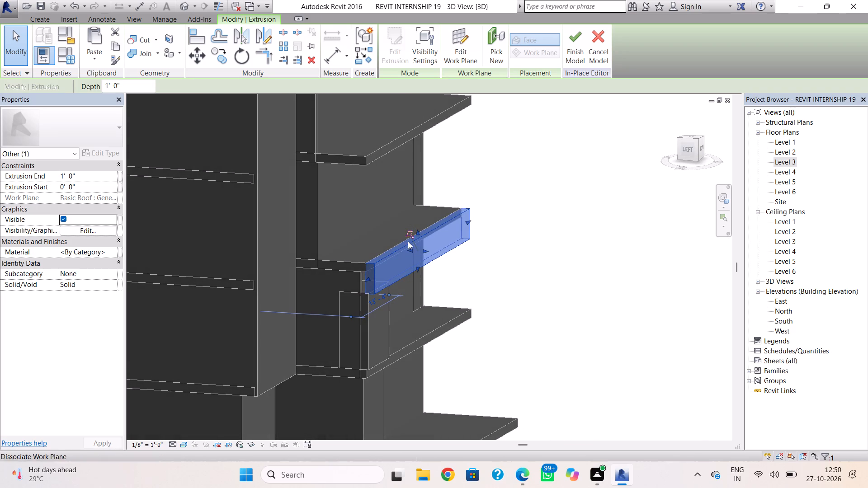
{"action": "left_click_drag", "start_coordinate": [411, 251], "coordinate": [369, 260]}
{"action": "left_click", "coordinate": [503, 265]}
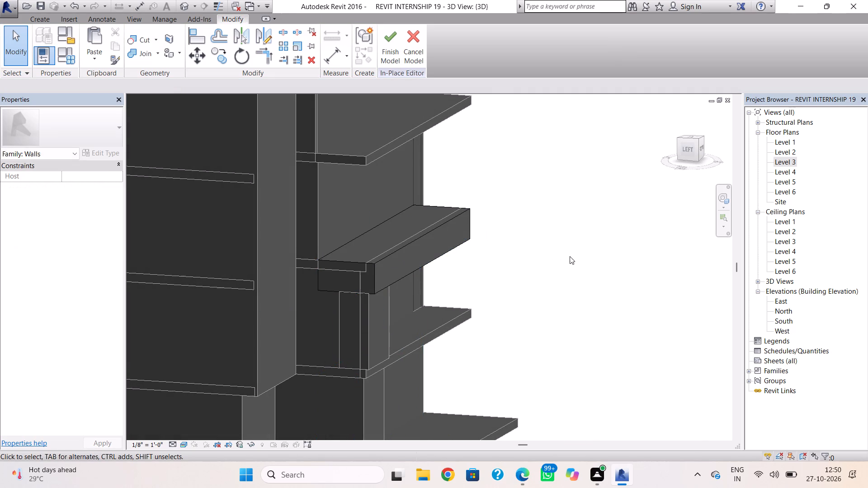
{"action": "right_click_drag", "start_coordinate": [588, 247], "coordinate": [335, 225], "text": "shift"}
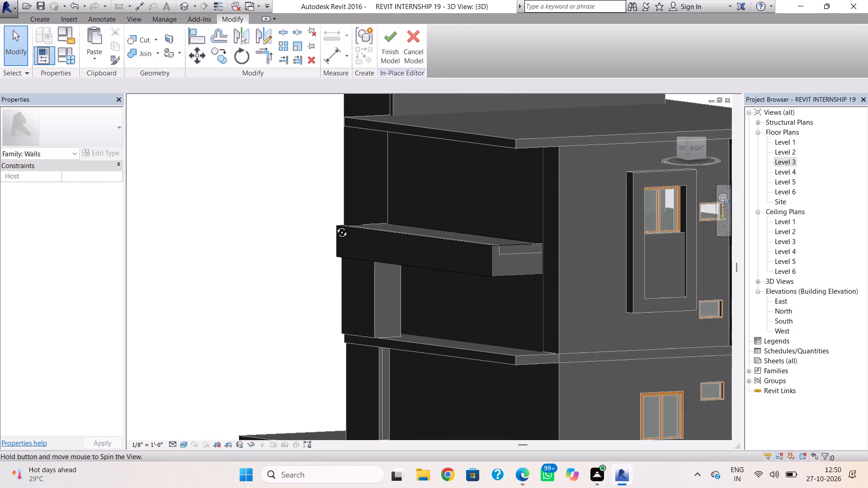
{"action": "right_click_drag", "start_coordinate": [335, 225], "coordinate": [321, 214], "text": "shift"}
Pull the extrusion's front face back to the block's face, at Extrusion End 0' 4", and finish the in-place model.
{"action": "scroll", "coordinate": [359, 218], "scroll_direction": "up", "scroll_amount": 4}
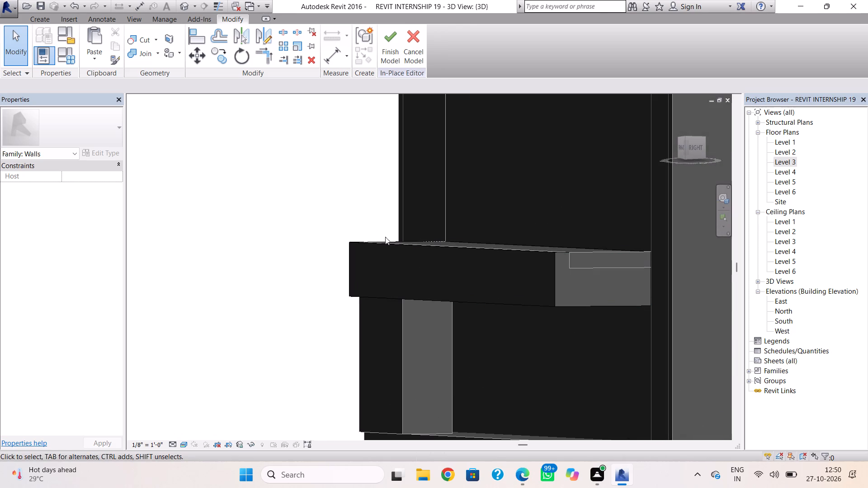
{"action": "left_click", "coordinate": [391, 294]}
{"action": "right_click_drag", "start_coordinate": [407, 301], "coordinate": [431, 309], "text": "shift"}
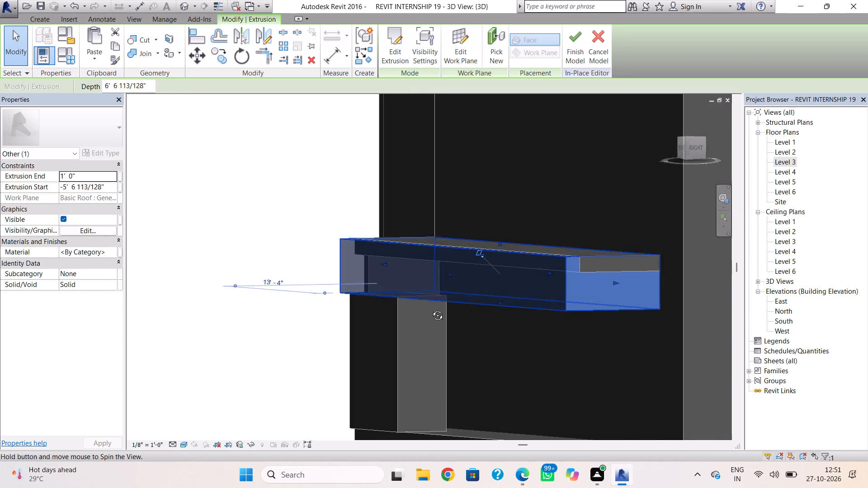
{"action": "right_click_drag", "start_coordinate": [431, 309], "coordinate": [647, 328], "text": "shift"}
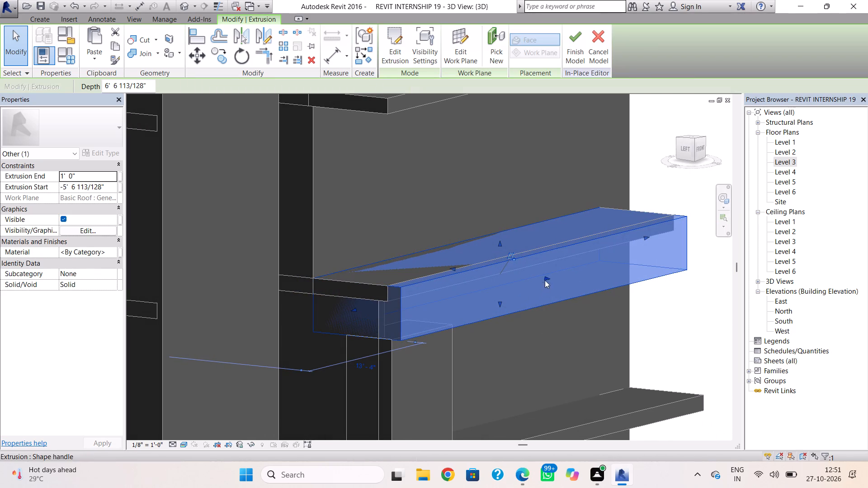
{"action": "left_click_drag", "start_coordinate": [548, 277], "coordinate": [539, 277]}
{"action": "left_click", "coordinate": [538, 331]}
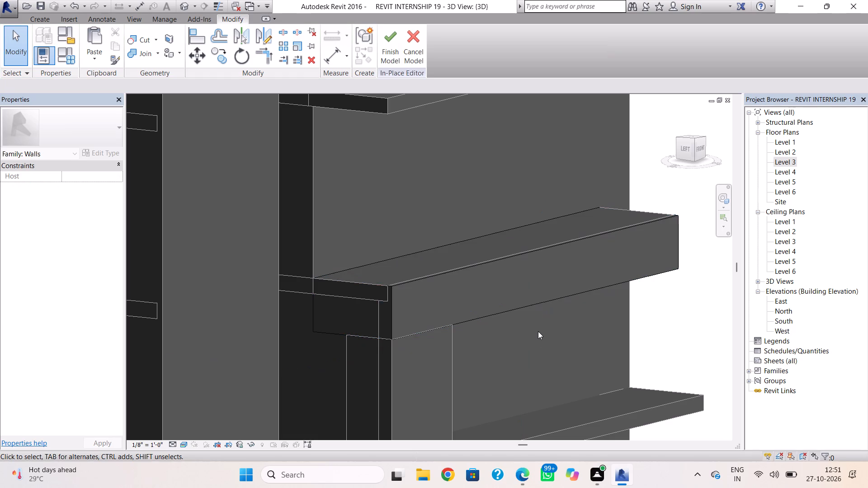
{"action": "left_click", "coordinate": [439, 329]}
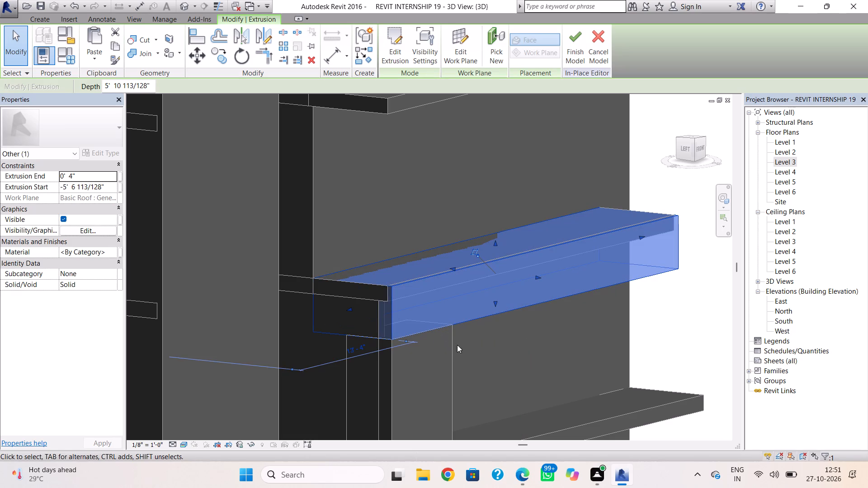
{"action": "left_click", "coordinate": [573, 44]}
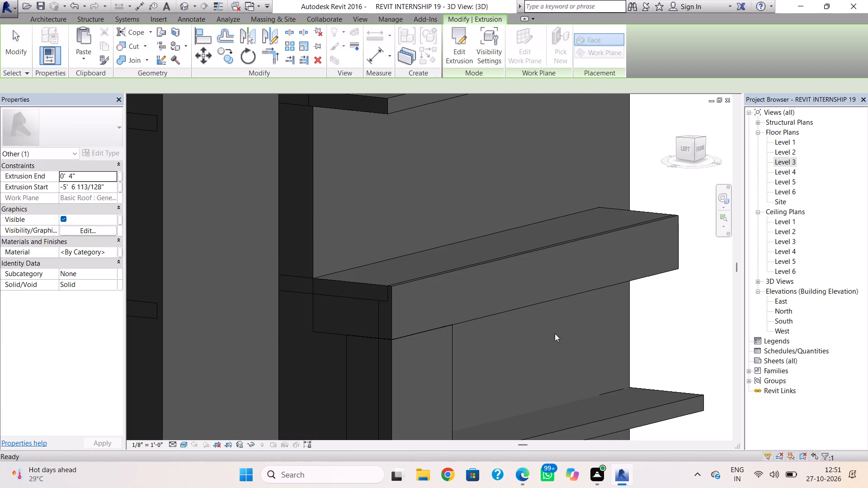
Extend the top of the block below slightly upward into the new in-place wall.
{"action": "left_click", "coordinate": [456, 352]}
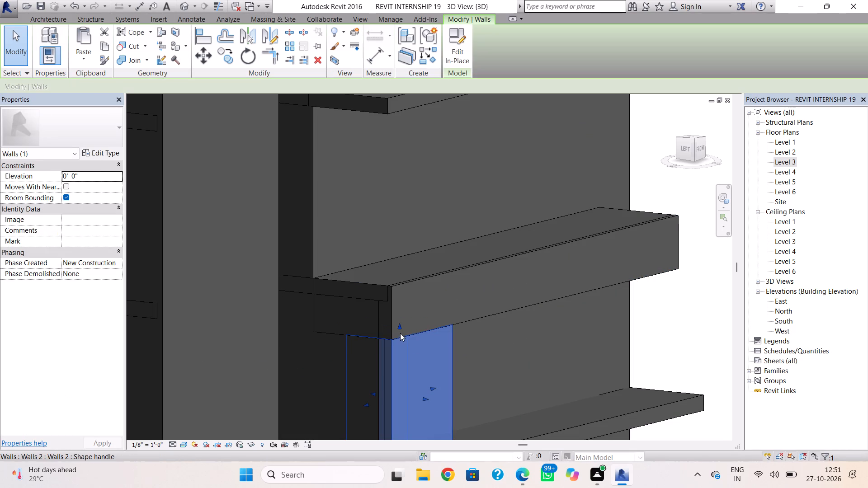
{"action": "left_click", "coordinate": [399, 329]}
{"action": "left_click", "coordinate": [468, 341]}
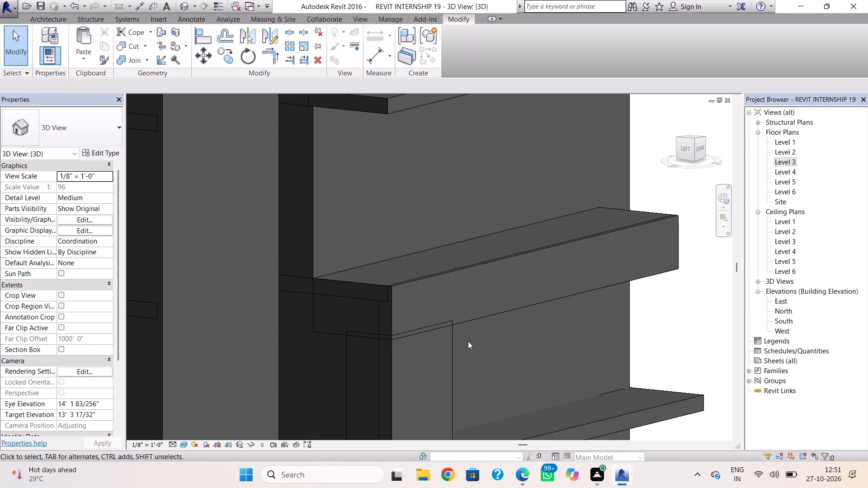
Extend the front face of the new in-place wall slightly outward past the block.
{"action": "left_click", "coordinate": [538, 293]}
{"action": "left_click", "coordinate": [542, 304]}
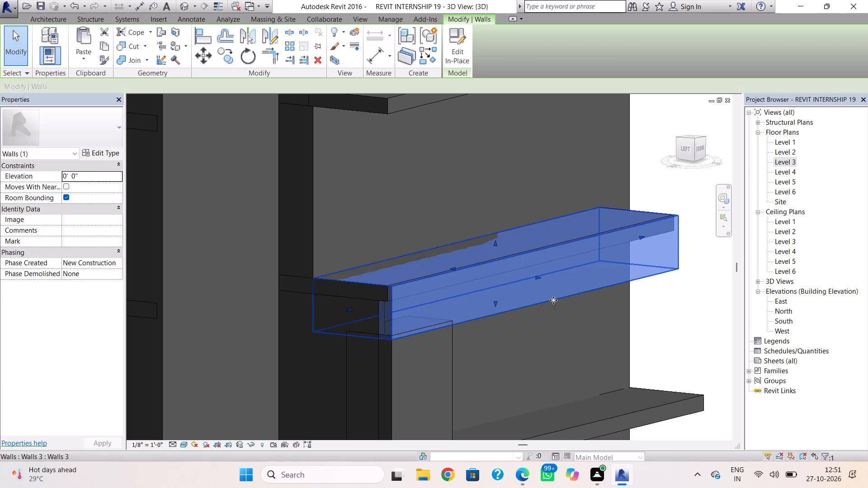
{"action": "left_click", "coordinate": [541, 277]}
{"action": "left_click", "coordinate": [544, 329]}
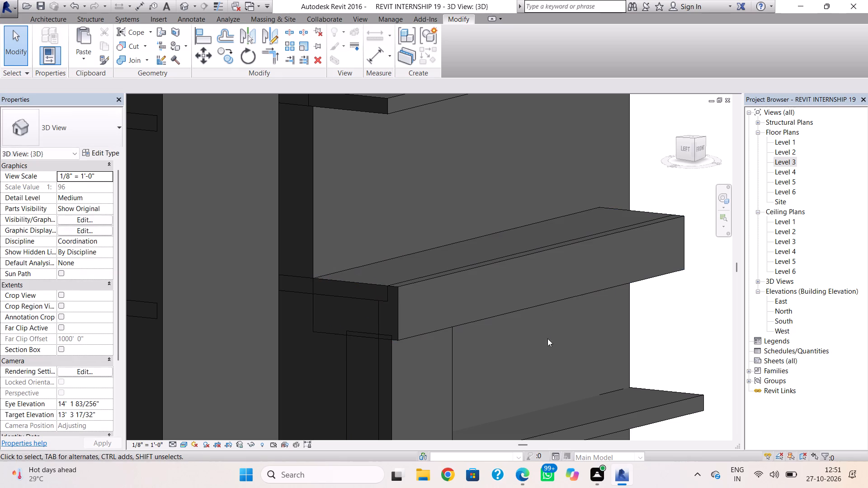
Stretch the in-place wall's far end outward, towards the building's right side, until it covers the slab's exposed end.
{"action": "right_click_drag", "start_coordinate": [576, 350], "coordinate": [432, 332], "text": "shift"}
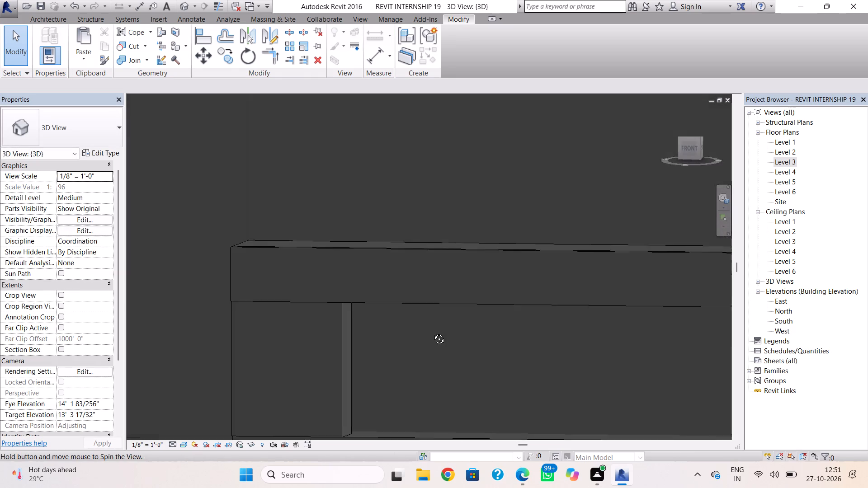
{"action": "right_click_drag", "start_coordinate": [432, 332], "coordinate": [372, 328], "text": "shift"}
{"action": "scroll", "coordinate": [381, 328], "scroll_direction": "down", "scroll_amount": 3}
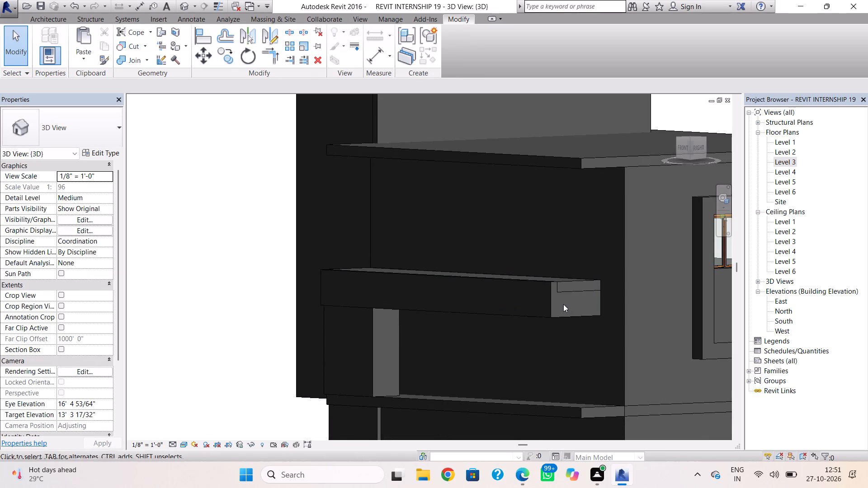
{"action": "left_click", "coordinate": [557, 308]}
{"action": "left_click", "coordinate": [553, 313]}
{"action": "left_click_drag", "start_coordinate": [580, 299], "coordinate": [583, 299]}
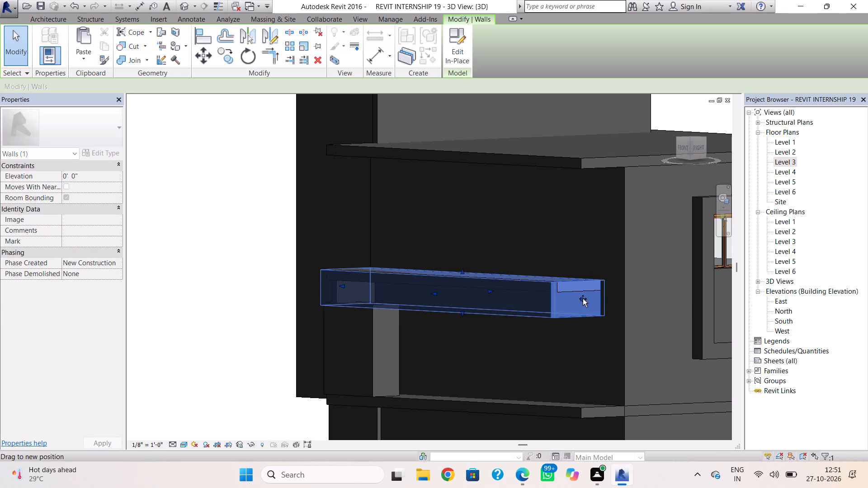
{"action": "left_click_drag", "start_coordinate": [583, 299], "coordinate": [585, 299]}
{"action": "left_click", "coordinate": [590, 344]}
{"action": "key", "text": "Escape"}
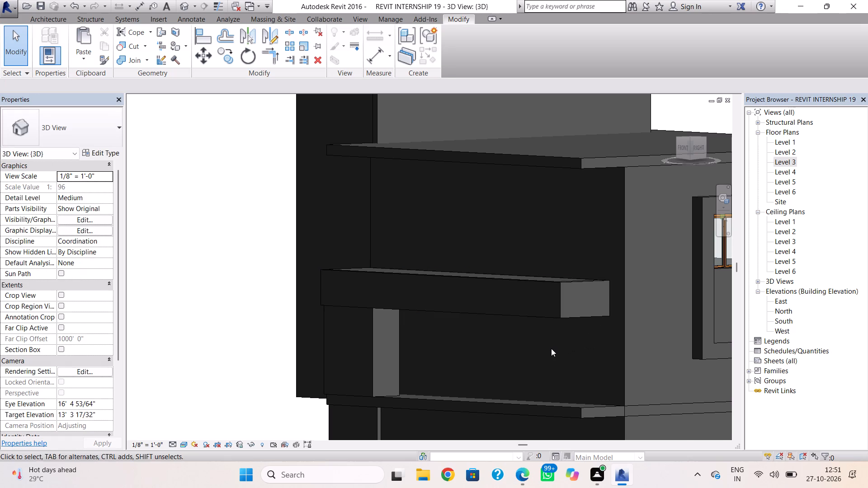
Shift the in-place wall band slightly higher on the front facade by raising its top and then its bottom face.
{"action": "scroll", "coordinate": [551, 348], "scroll_direction": "down", "scroll_amount": 4}
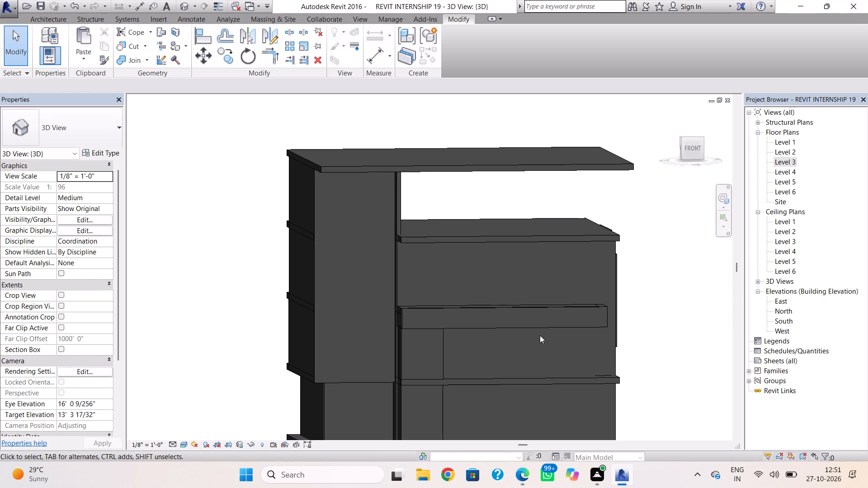
{"action": "left_click", "coordinate": [542, 325]}
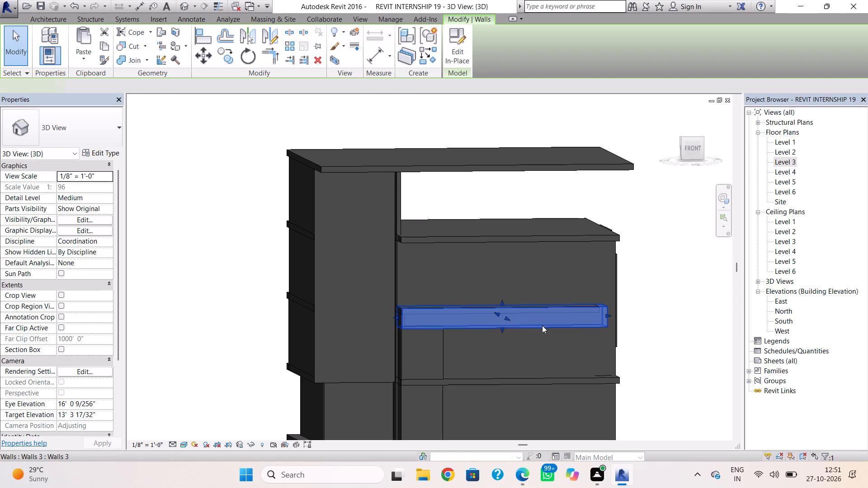
{"action": "left_click_drag", "start_coordinate": [500, 303], "coordinate": [503, 283]}
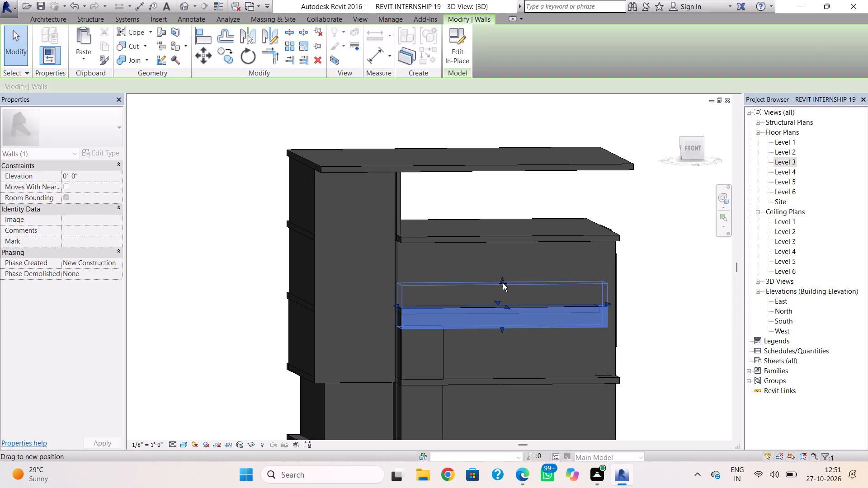
{"action": "left_click_drag", "start_coordinate": [503, 283], "coordinate": [506, 293]}
{"action": "left_click_drag", "start_coordinate": [498, 331], "coordinate": [502, 318]}
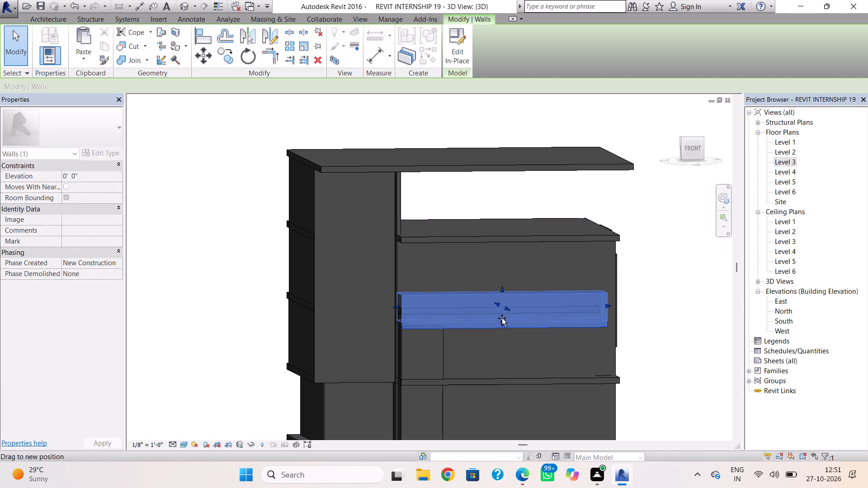
{"action": "left_click_drag", "start_coordinate": [502, 318], "coordinate": [502, 313]}
{"action": "left_click", "coordinate": [499, 357]}
Extend the top of the block below the band upward to meet the band's raised underside.
{"action": "left_click", "coordinate": [422, 327]}
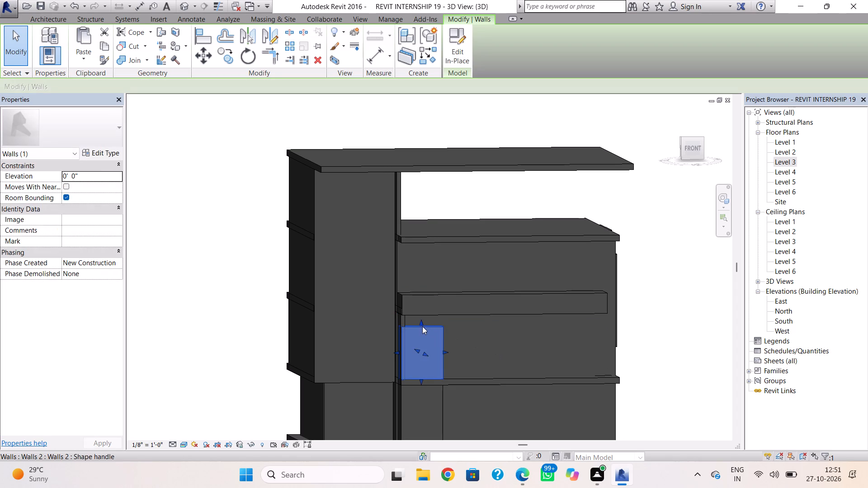
{"action": "left_click_drag", "start_coordinate": [423, 321], "coordinate": [423, 313]}
{"action": "left_click", "coordinate": [467, 343]}
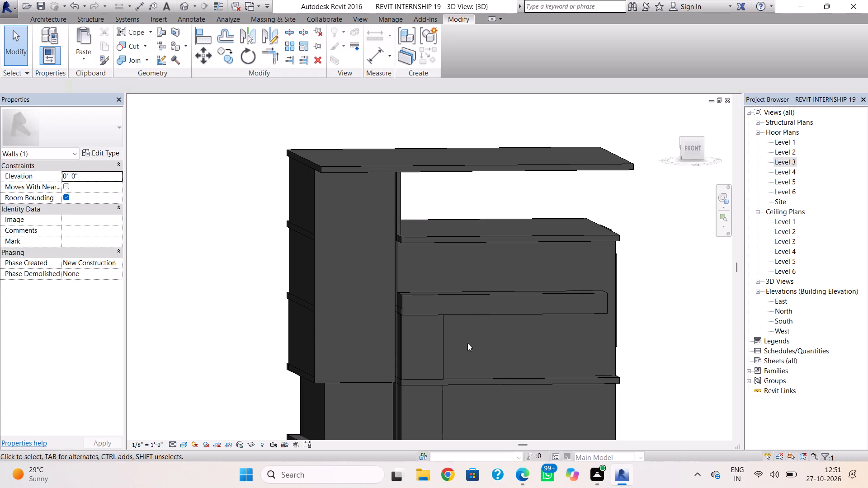
Examine the raised wall band and the block beneath it from the building's corner and from the front.
{"action": "right_click_drag", "start_coordinate": [533, 338], "coordinate": [529, 343], "text": "shift"}
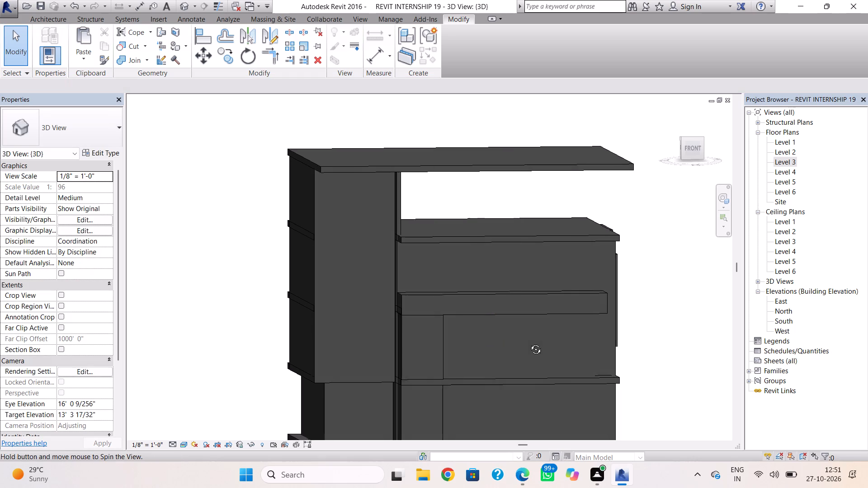
{"action": "right_click_drag", "start_coordinate": [529, 343], "coordinate": [450, 358], "text": "shift"}
{"action": "scroll", "coordinate": [453, 371], "scroll_direction": "down", "scroll_amount": 1}
{"action": "middle_click_drag", "start_coordinate": [453, 371], "coordinate": [454, 334]}
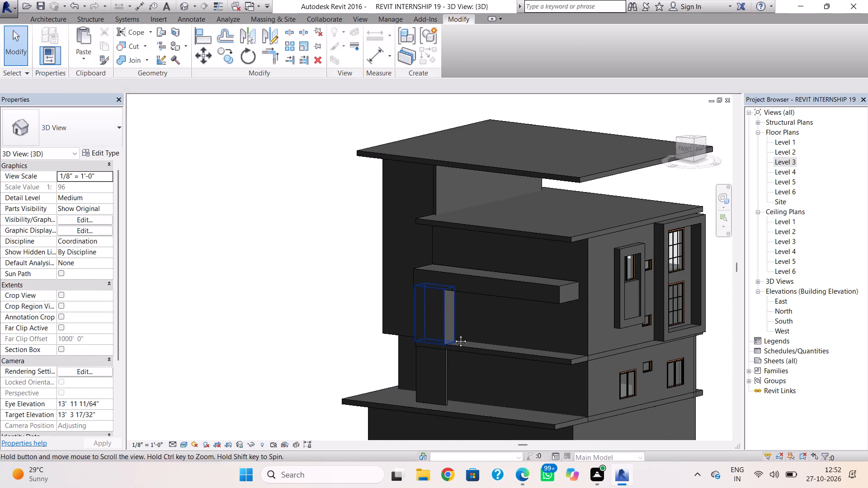
{"action": "middle_click_drag", "start_coordinate": [454, 334], "coordinate": [456, 324]}
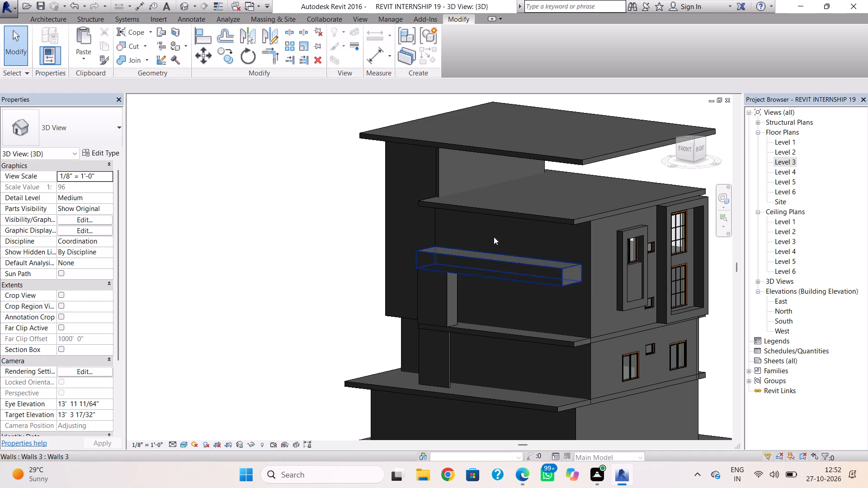
{"action": "right_click_drag", "start_coordinate": [380, 287], "coordinate": [443, 279], "text": "shift"}
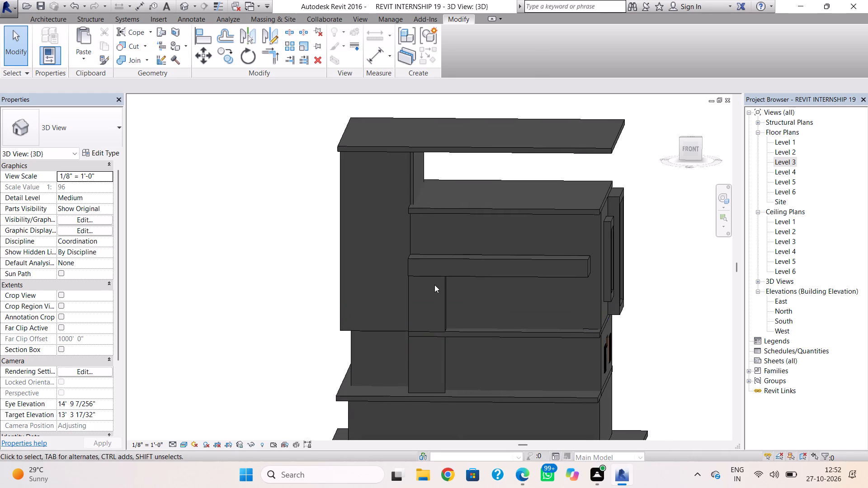
{"action": "middle_click_drag", "start_coordinate": [434, 285], "coordinate": [437, 277], "text": "shift"}
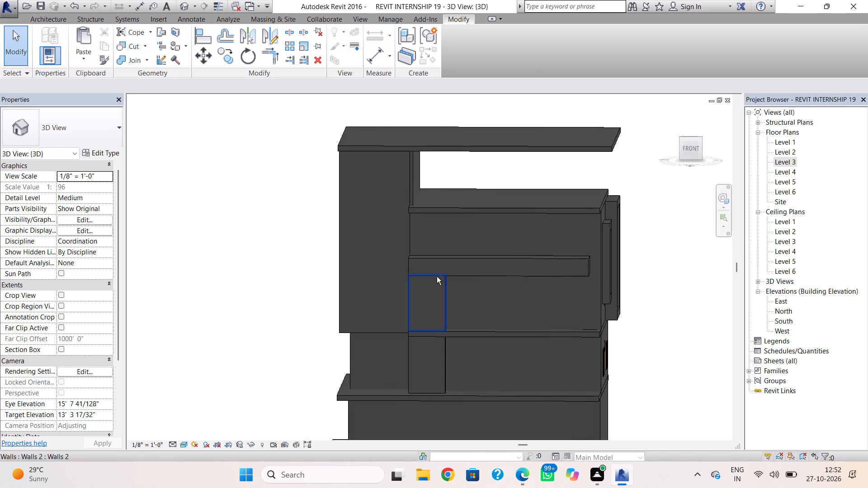
{"action": "scroll", "coordinate": [436, 267], "scroll_direction": "up", "scroll_amount": 3}
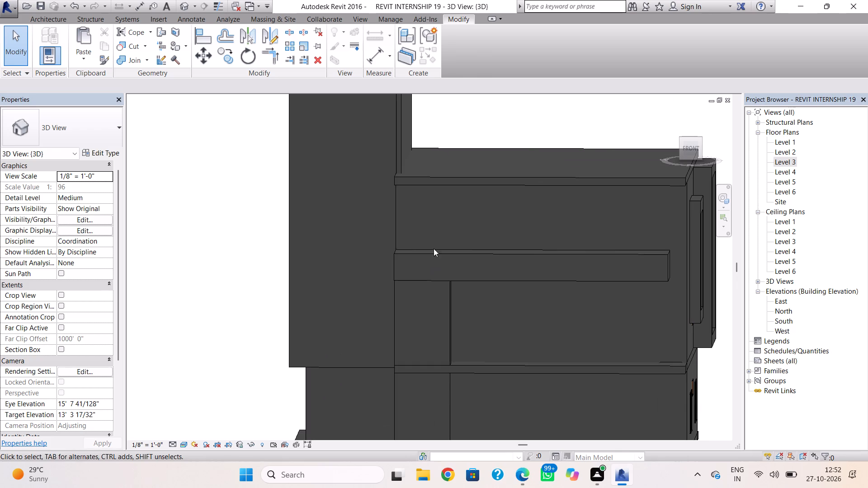
In the Level 4 floor plan, draw a Generic - 8" wall, 12' 0" high, from the block's outer side edge back to the front building wall.
{"action": "left_click", "coordinate": [788, 180]}
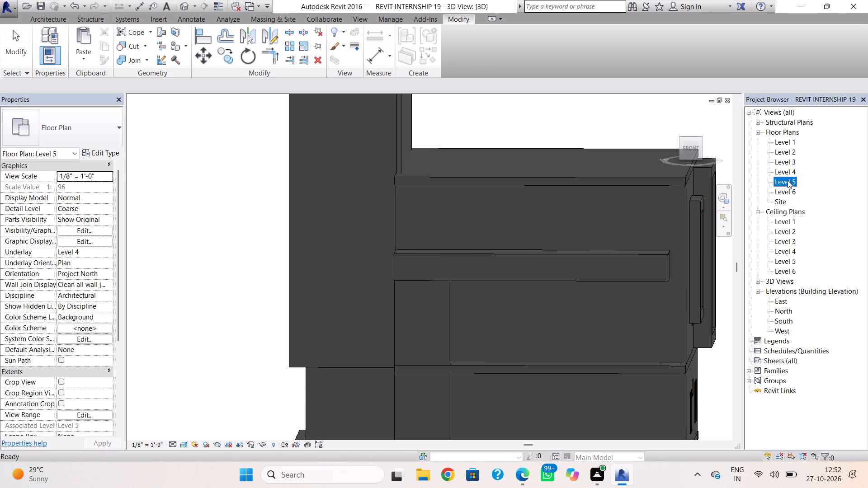
{"action": "double_click", "coordinate": [788, 180]}
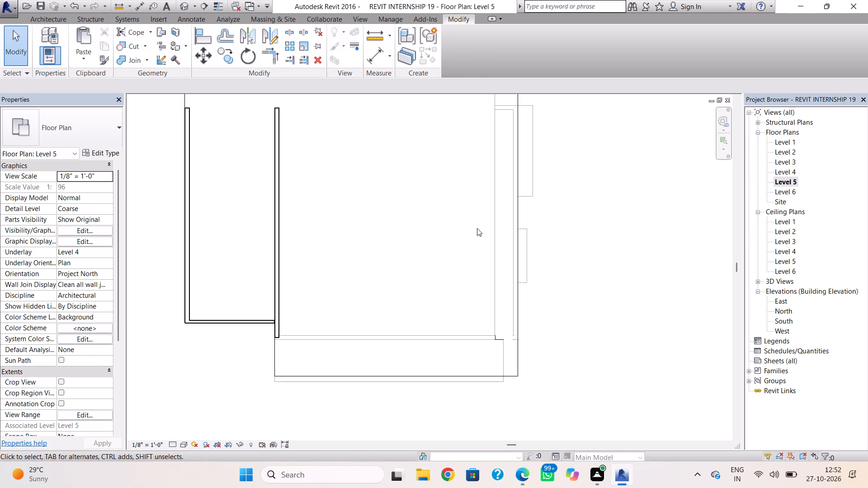
{"action": "double_click", "coordinate": [790, 172]}
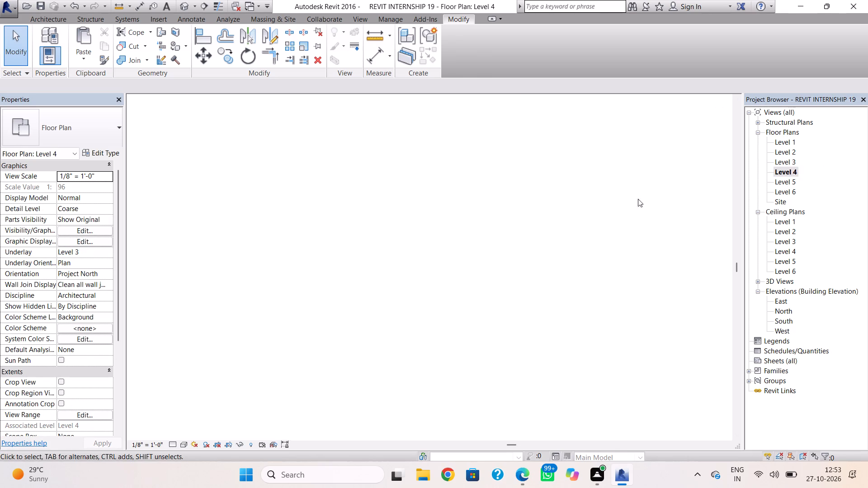
{"action": "left_click", "coordinate": [58, 12]}
{"action": "left_click", "coordinate": [58, 15]}
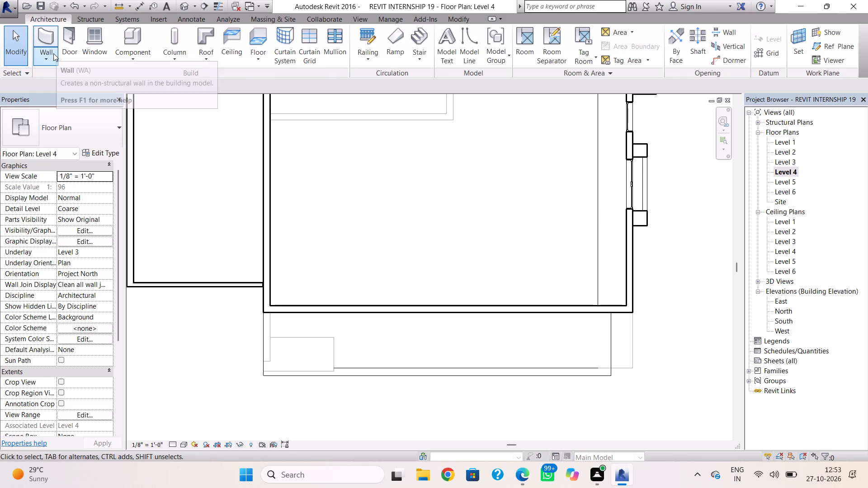
{"action": "left_click", "coordinate": [53, 38]}
{"action": "left_click", "coordinate": [344, 206]}
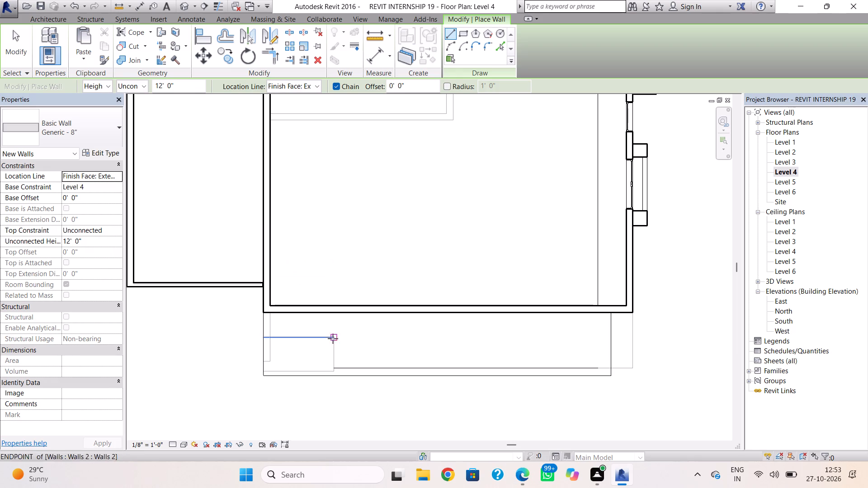
{"action": "left_click", "coordinate": [335, 363]}
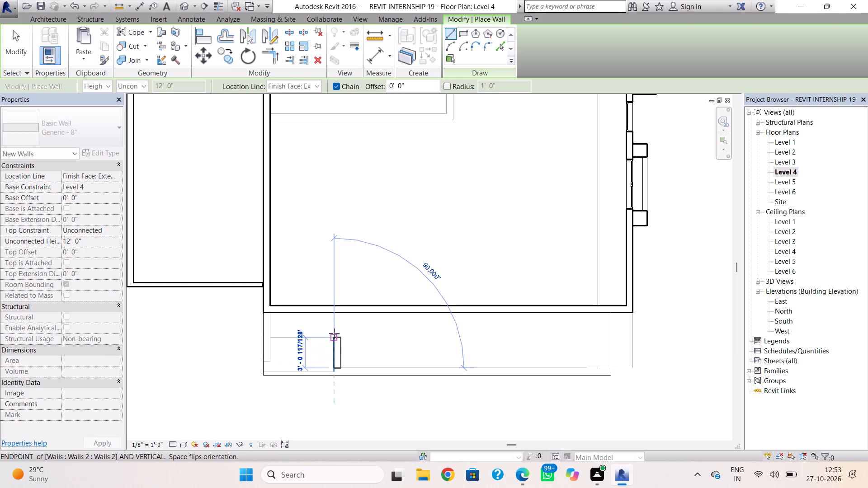
{"action": "left_click", "coordinate": [334, 314]}
{"action": "key", "text": "Escape"}
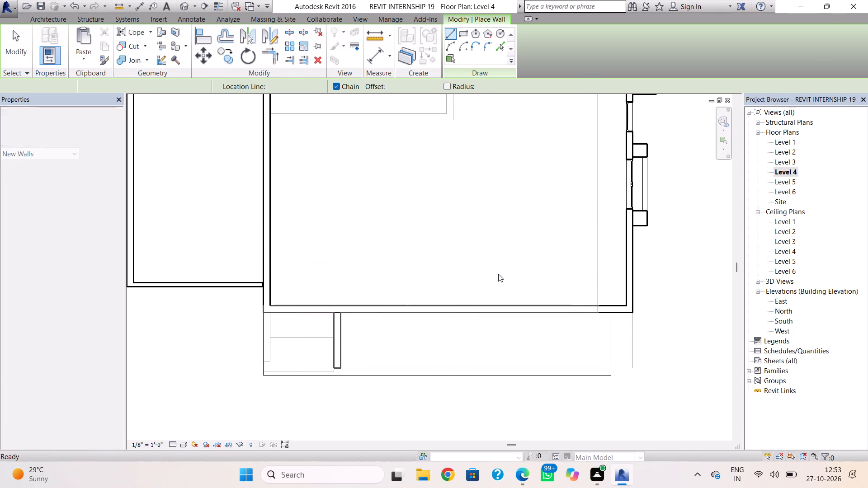
In the 3D view, nudge the new Level 4 wall slightly sideways towards the taller tower volume until it lines up with the block's edge.
{"action": "left_click", "coordinate": [178, 5]}
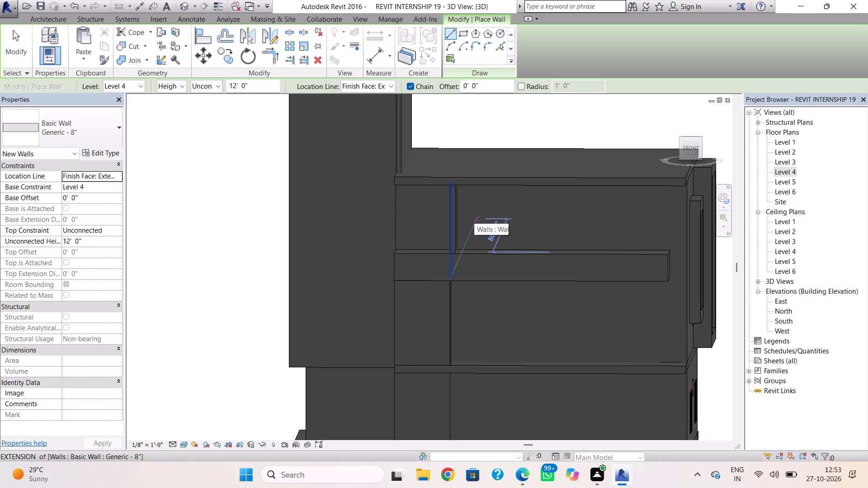
{"action": "right_click_drag", "start_coordinate": [470, 211], "coordinate": [409, 205], "text": "shift"}
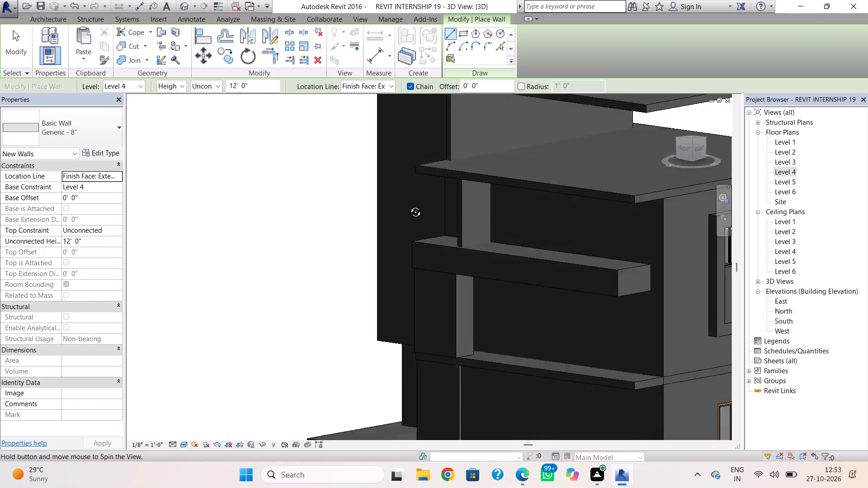
{"action": "right_click_drag", "start_coordinate": [409, 205], "coordinate": [459, 190], "text": "shift"}
{"action": "scroll", "coordinate": [459, 190], "scroll_direction": "down", "scroll_amount": 4}
{"action": "middle_click_drag", "start_coordinate": [460, 193], "coordinate": [455, 245]}
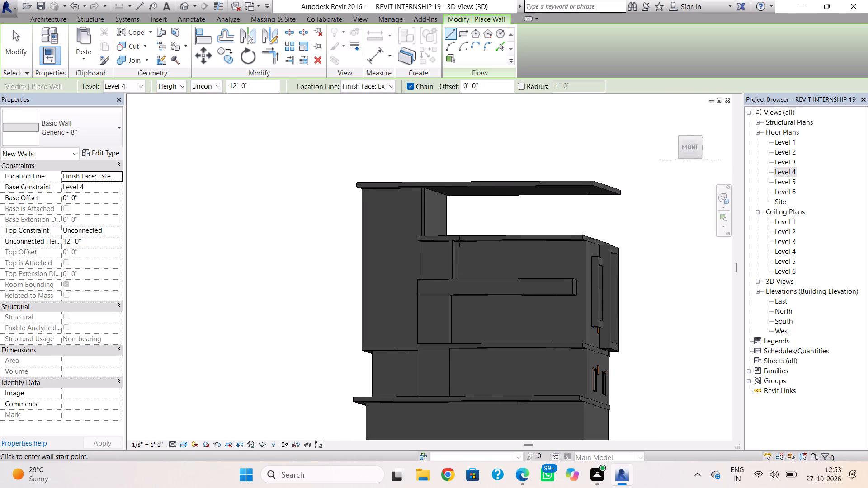
{"action": "scroll", "coordinate": [460, 241], "scroll_direction": "up", "scroll_amount": 4}
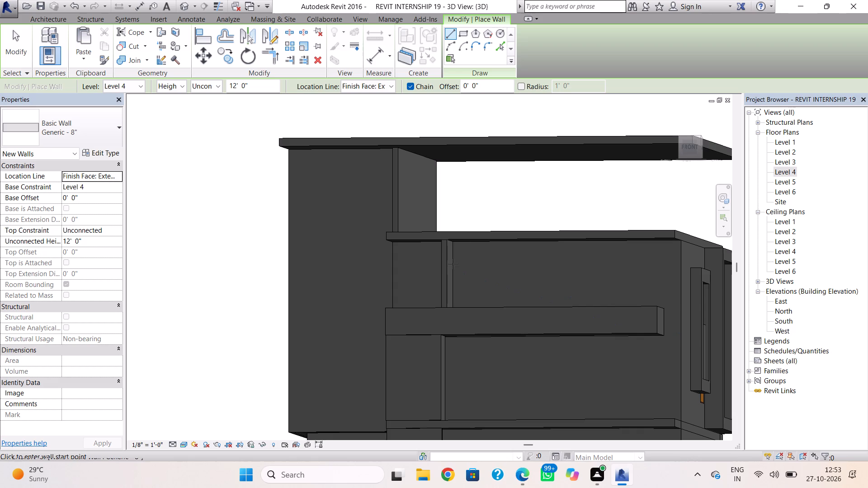
{"action": "key", "text": "Escape"}
{"action": "left_click", "coordinate": [442, 264]}
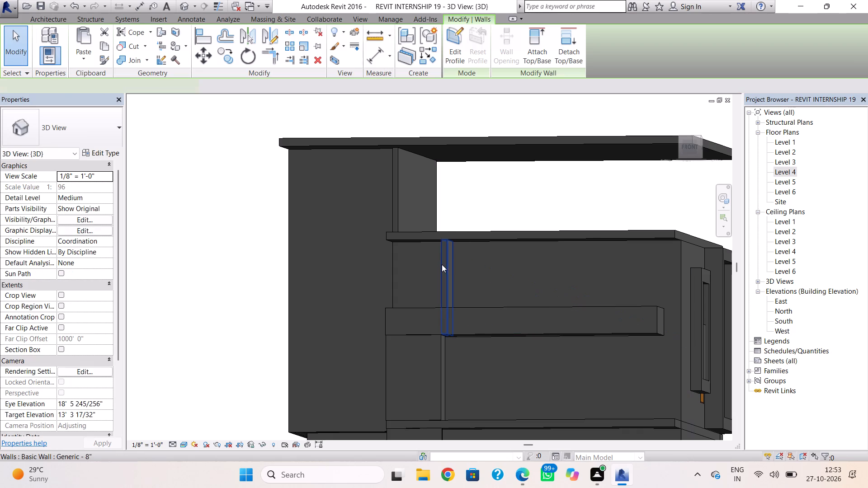
{"action": "key", "text": "Left"}
{"action": "key", "text": "Left"}
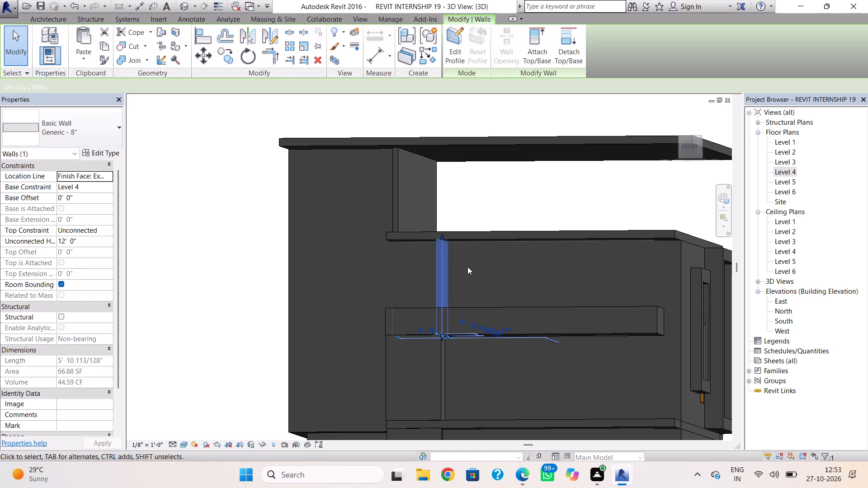
{"action": "key", "text": "Left"}
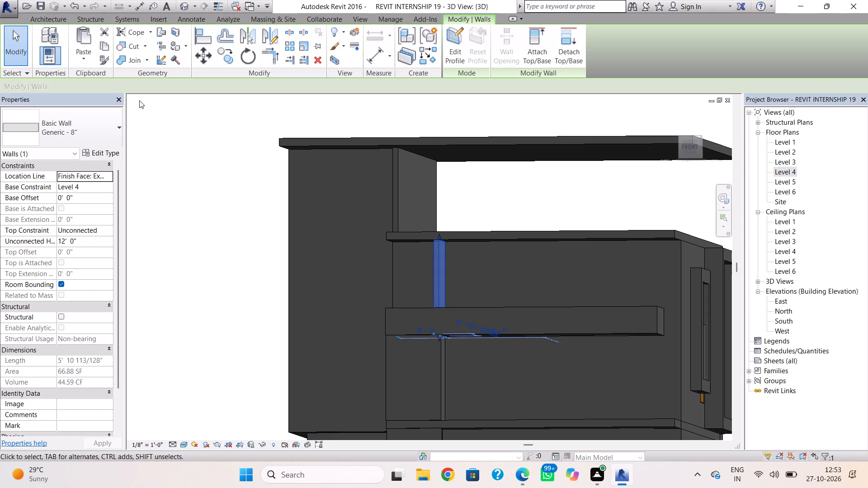
Copy the new Level 4 wall and paste it aligned to Level 5.
{"action": "left_click", "coordinate": [107, 47]}
{"action": "left_click", "coordinate": [81, 56]}
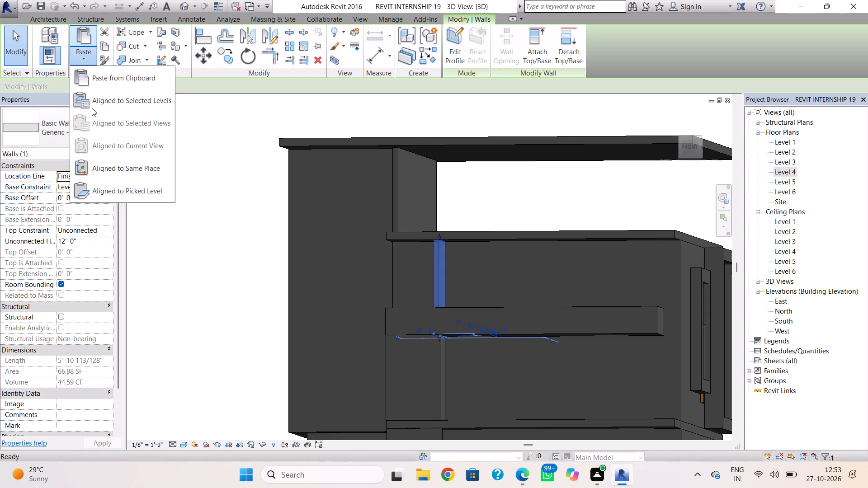
{"action": "left_click", "coordinate": [92, 108]}
{"action": "left_click", "coordinate": [383, 188]}
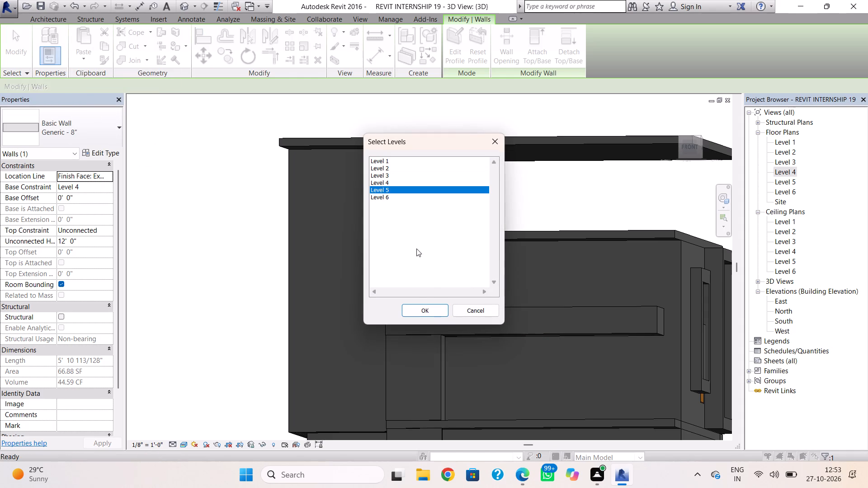
{"action": "left_click", "coordinate": [424, 306]}
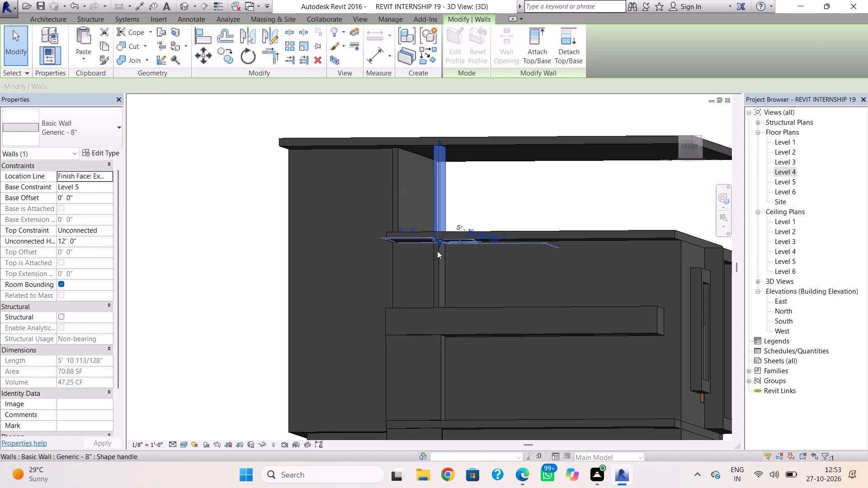
{"action": "key", "text": "Escape"}
Delete the original Generic - 8" wall between the band and the Level 5 slab.
{"action": "left_click", "coordinate": [442, 269]}
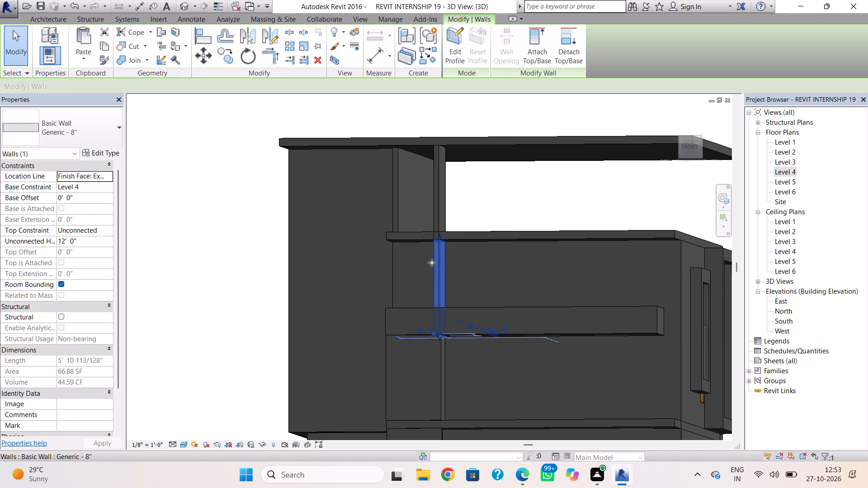
{"action": "key", "text": "Delete"}
Widen the block under the wall band by stretching its free side outward, away from the tower volume.
{"action": "right_click_drag", "start_coordinate": [476, 257], "coordinate": [449, 275], "text": "shift"}
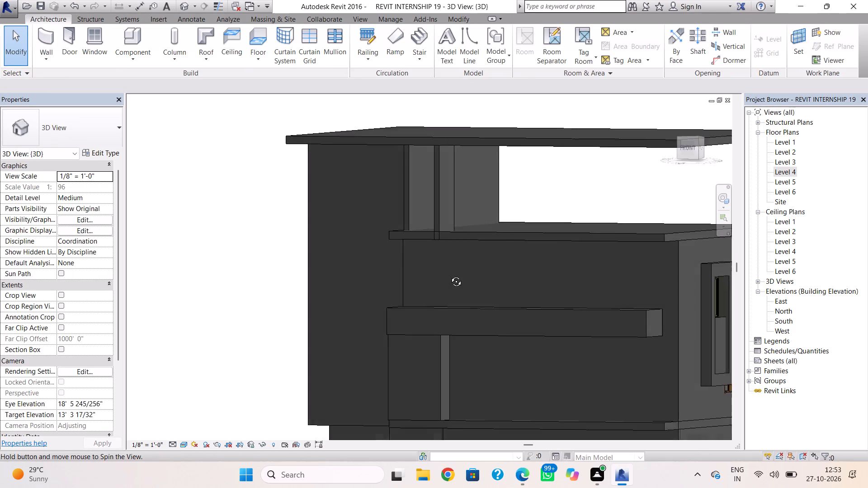
{"action": "right_click_drag", "start_coordinate": [449, 275], "coordinate": [495, 251], "text": "shift"}
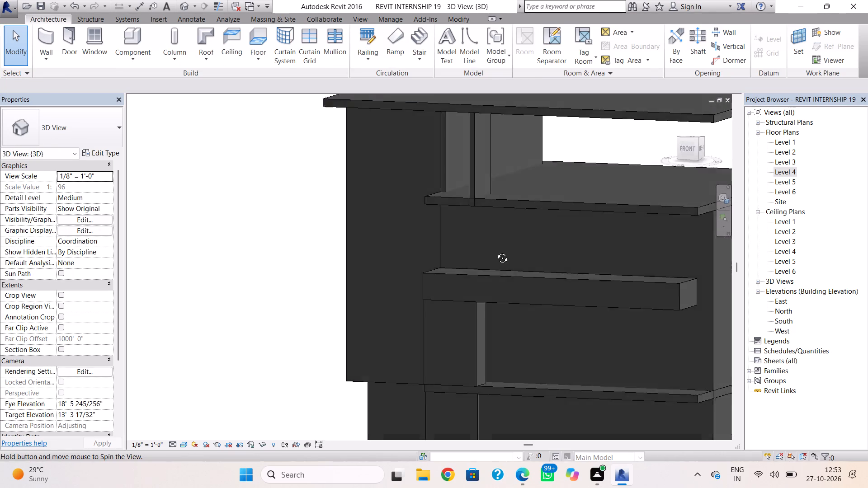
{"action": "right_click_drag", "start_coordinate": [495, 251], "coordinate": [527, 267], "text": "shift"}
{"action": "middle_click_drag", "start_coordinate": [524, 275], "coordinate": [448, 294]}
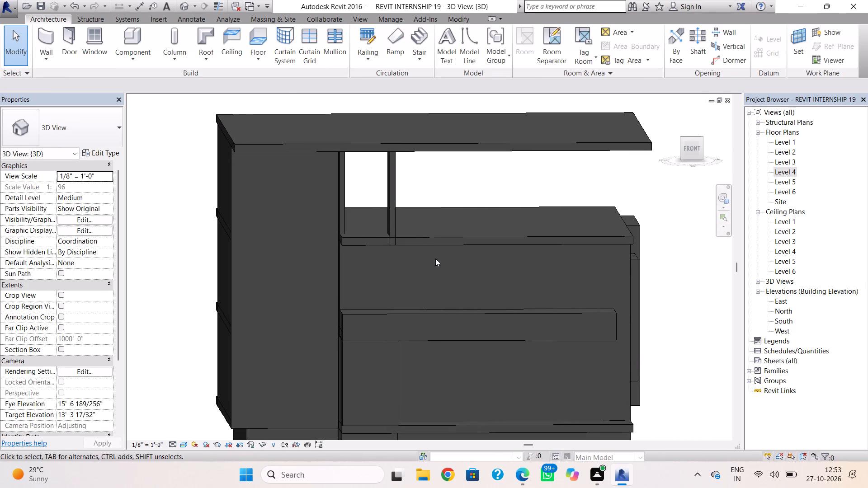
{"action": "left_click", "coordinate": [400, 364]}
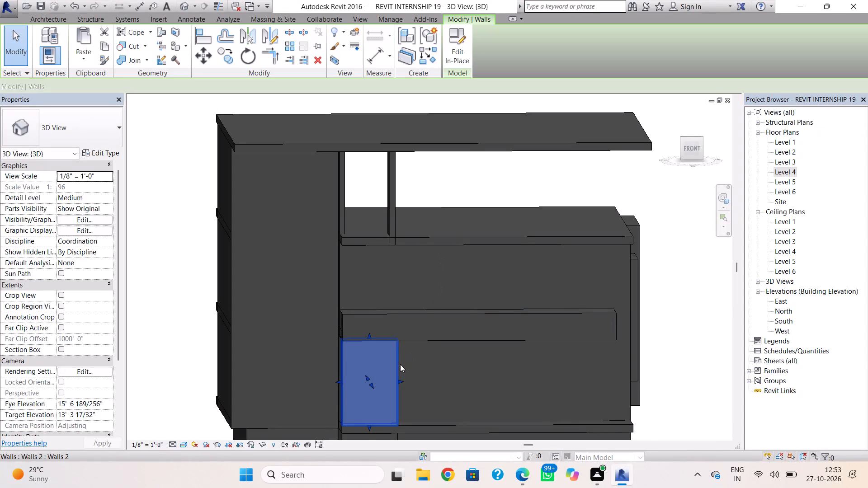
{"action": "left_click_drag", "start_coordinate": [404, 378], "coordinate": [421, 385]}
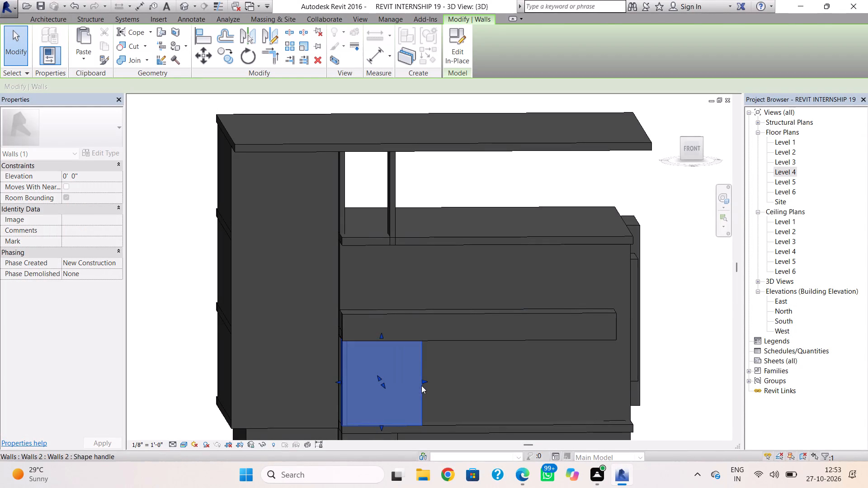
Nudge the Level 5 projecting wall sideways, away from the tower volume, until it lines up with the widened block's free edge.
{"action": "left_click", "coordinate": [455, 394]}
{"action": "left_click", "coordinate": [398, 222]}
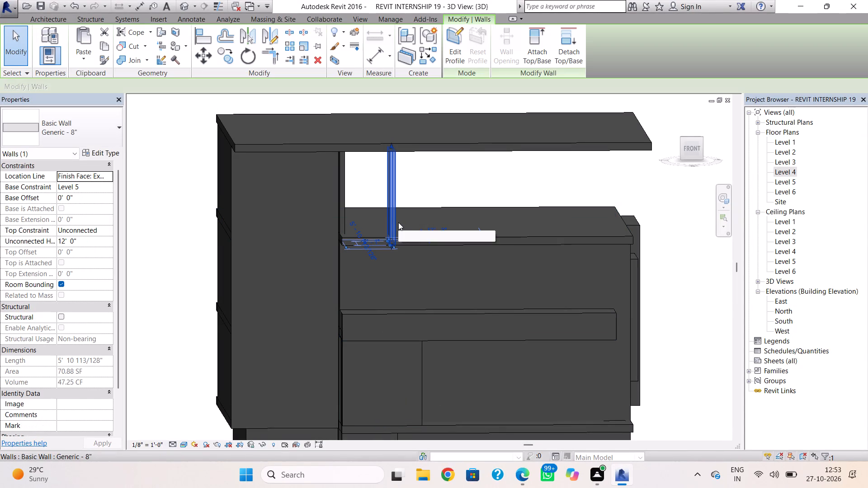
{"action": "key", "text": "Right"}
{"action": "key", "text": "Right"}
{"action": "key", "text": "Right"}
{"action": "key", "text": "Right"}
{"action": "key", "text": "Right"}
{"action": "key", "text": "Right"}
{"action": "key", "text": "Right"}
{"action": "key", "text": "Right"}
{"action": "key", "text": "Right"}
{"action": "key", "text": "Right"}
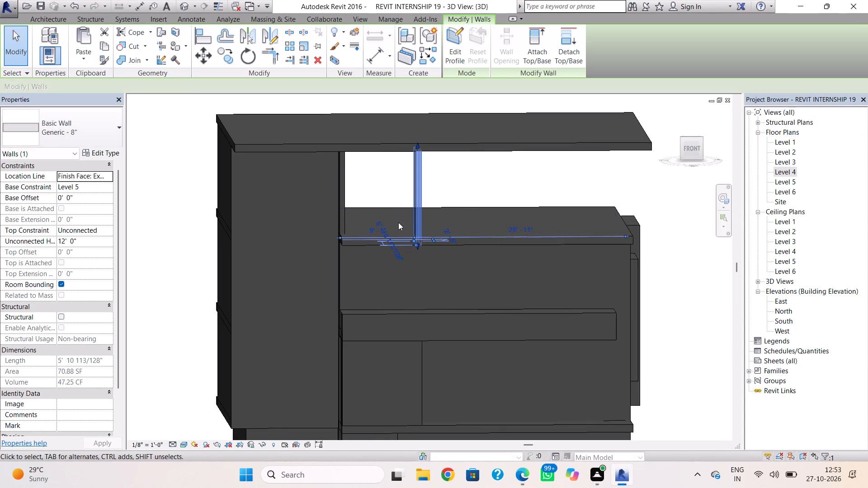
{"action": "scroll", "coordinate": [399, 230], "scroll_direction": "down", "scroll_amount": 1}
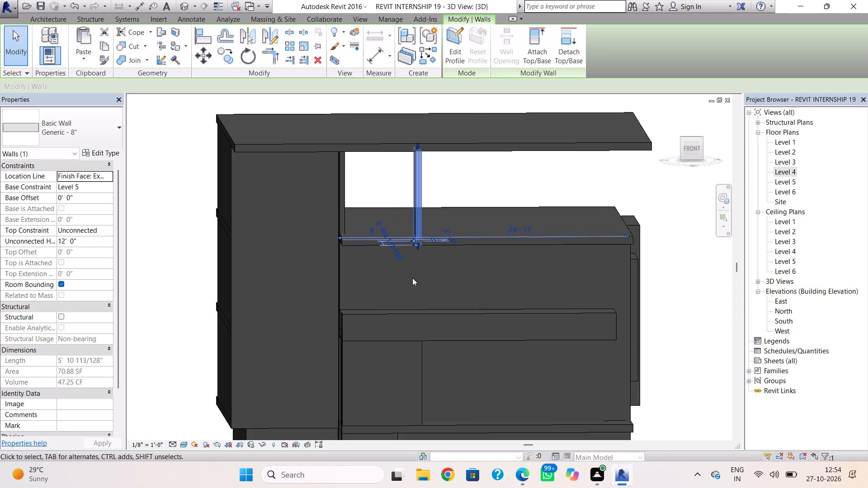
{"action": "left_click", "coordinate": [413, 298]}
{"action": "key", "text": "Escape"}
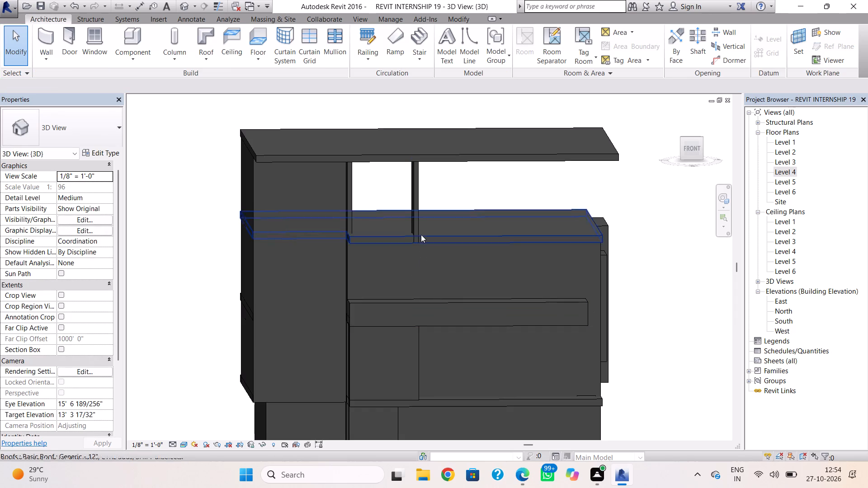
Start a new in-place model in the Walls category, accepting the default name.
{"action": "left_click", "coordinate": [128, 53]}
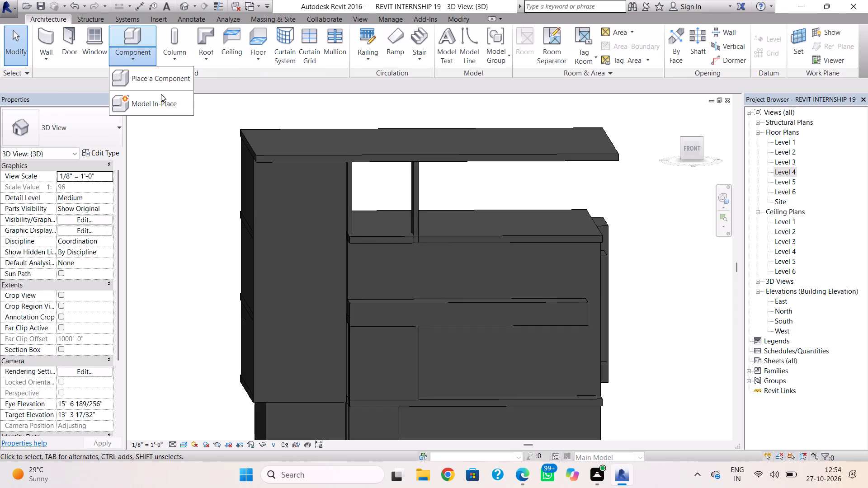
{"action": "left_click", "coordinate": [165, 103]}
{"action": "left_click_drag", "start_coordinate": [506, 167], "coordinate": [506, 176]}
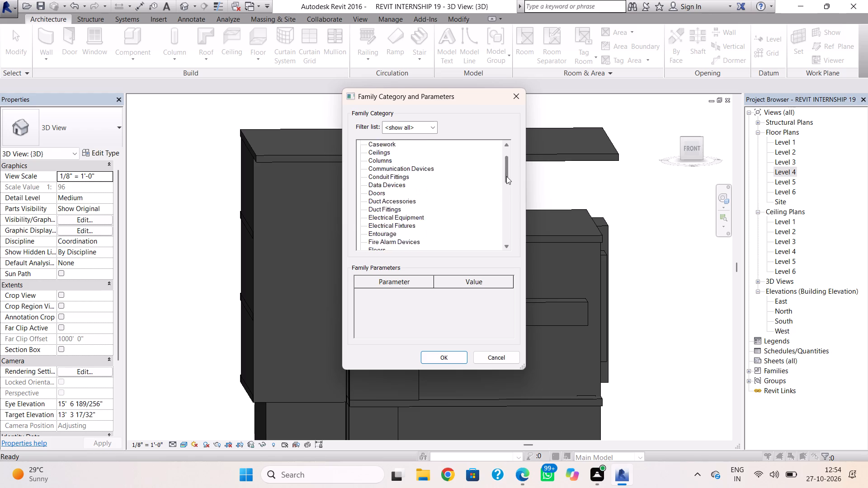
{"action": "left_click_drag", "start_coordinate": [506, 176], "coordinate": [506, 247]}
{"action": "left_click", "coordinate": [377, 232]}
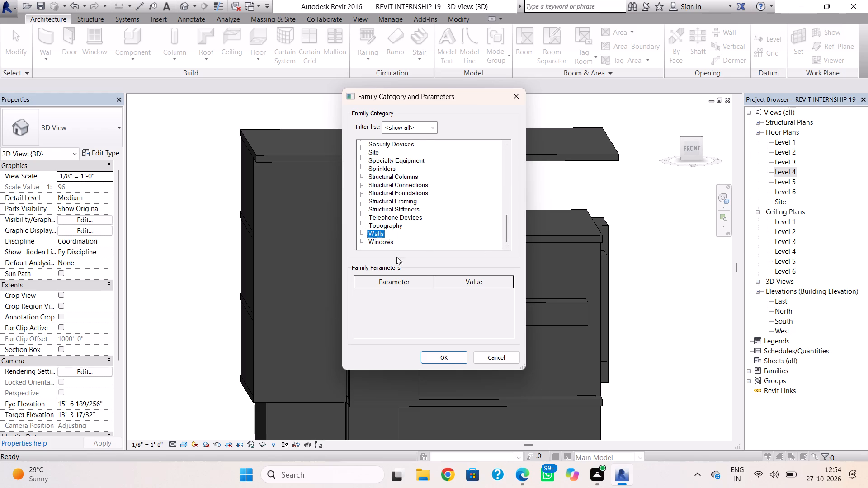
{"action": "left_click", "coordinate": [445, 357]}
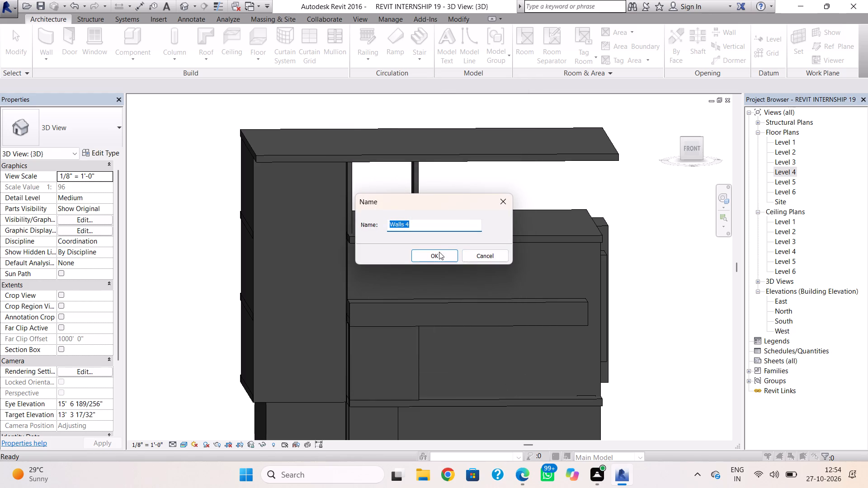
{"action": "left_click", "coordinate": [437, 253]}
Set the work plane by picking the front face of the Generic - 8" wall beside the tower on Level 5.
{"action": "right_click_drag", "start_coordinate": [505, 238], "coordinate": [507, 216], "text": "shift"}
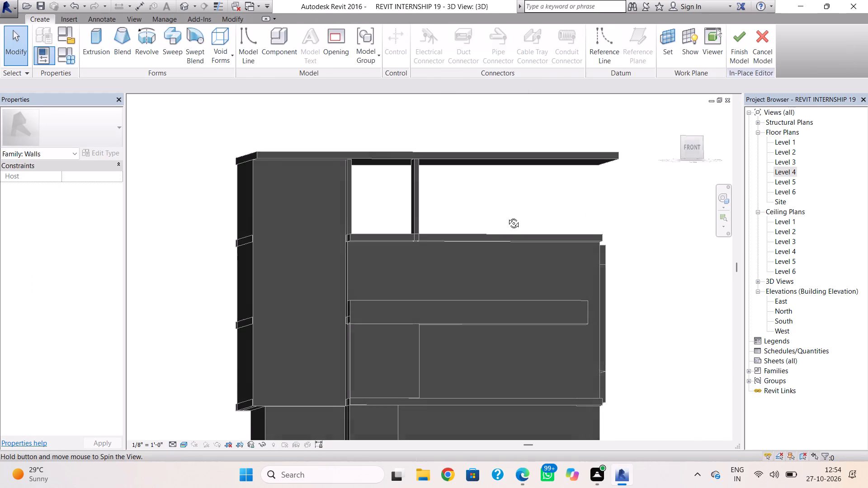
{"action": "right_click_drag", "start_coordinate": [507, 216], "coordinate": [505, 228], "text": "shift"}
{"action": "left_click", "coordinate": [668, 38]}
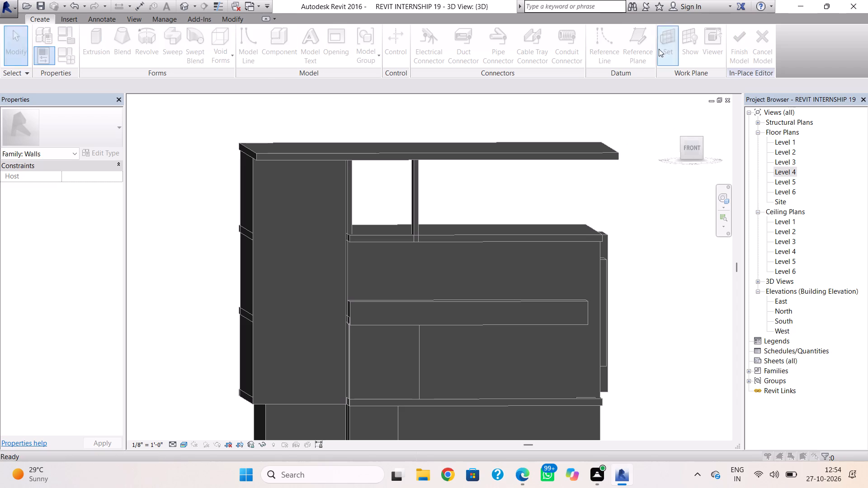
{"action": "left_click", "coordinate": [407, 258]}
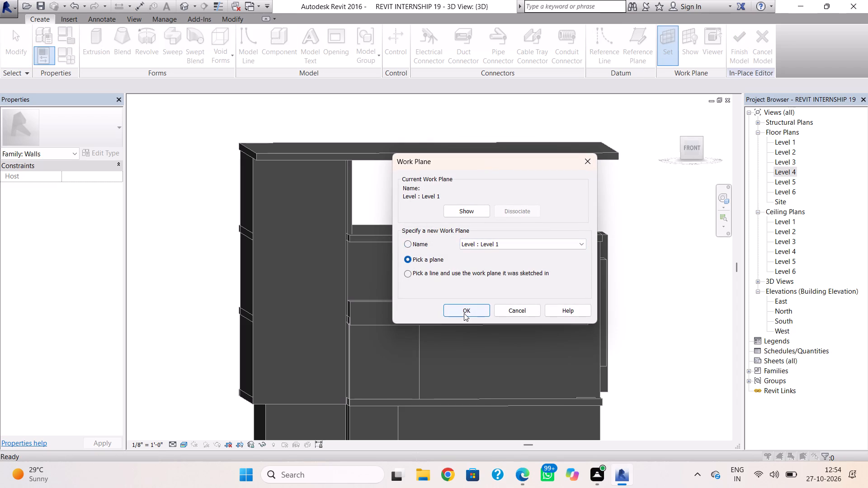
{"action": "left_click", "coordinate": [464, 314]}
{"action": "scroll", "coordinate": [422, 255], "scroll_direction": "up", "scroll_amount": 1}
{"action": "middle_click_drag", "start_coordinate": [424, 259], "coordinate": [417, 285]}
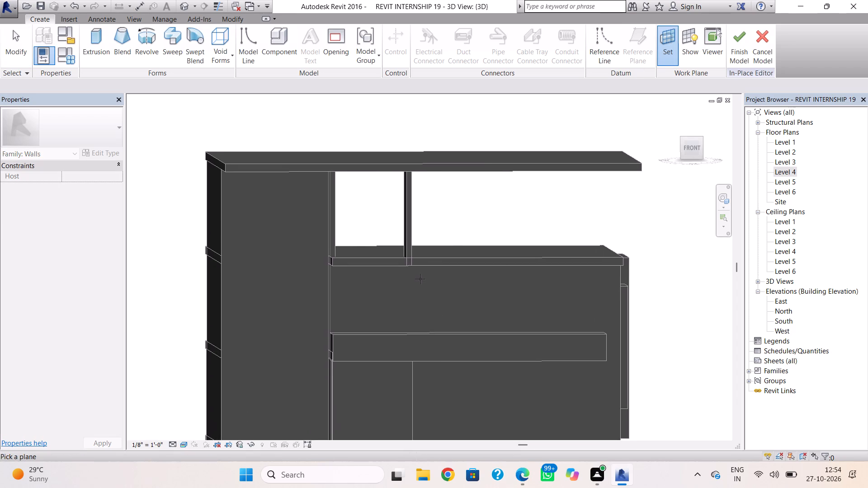
{"action": "right_click_drag", "start_coordinate": [422, 277], "coordinate": [406, 272], "text": "shift"}
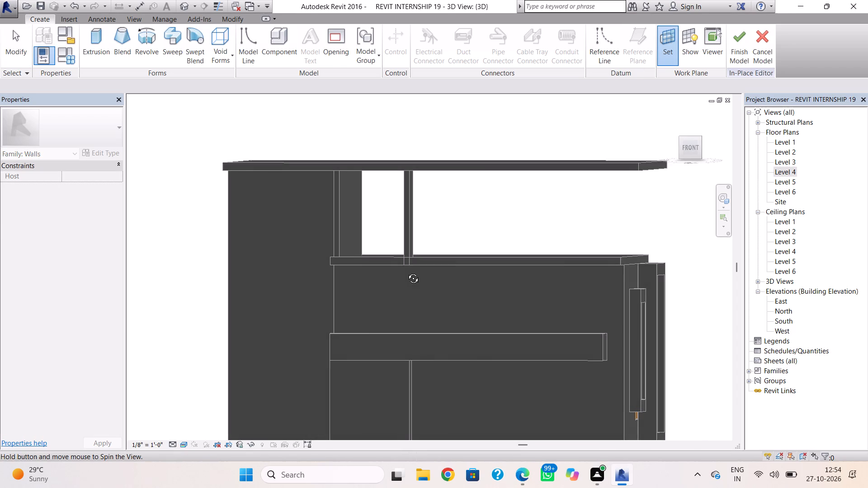
{"action": "right_click_drag", "start_coordinate": [406, 272], "coordinate": [415, 269], "text": "shift"}
{"action": "scroll", "coordinate": [414, 269], "scroll_direction": "up", "scroll_amount": 3}
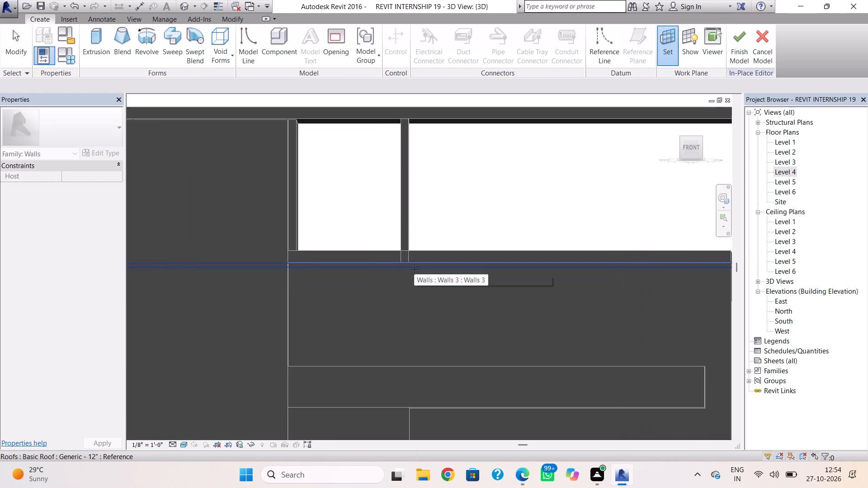
{"action": "left_click", "coordinate": [299, 207]}
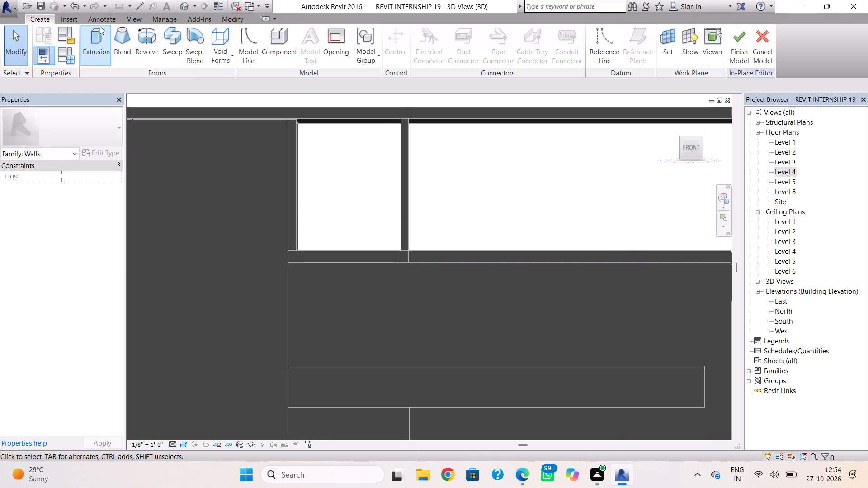
Start an extrusion and sketch a line about 20' 8" down the tower edge, plus one about 10' 3" along the band's top.
{"action": "left_click", "coordinate": [99, 26]}
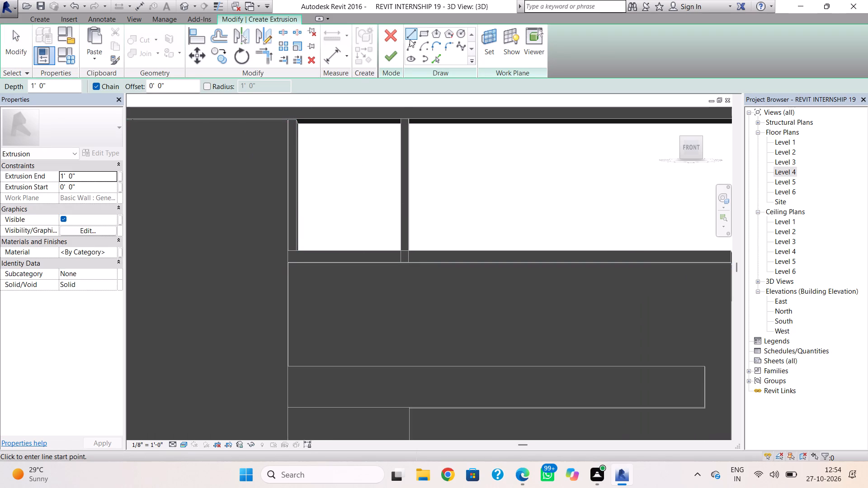
{"action": "left_click", "coordinate": [411, 33]}
{"action": "scroll", "coordinate": [315, 141], "scroll_direction": "up", "scroll_amount": 1}
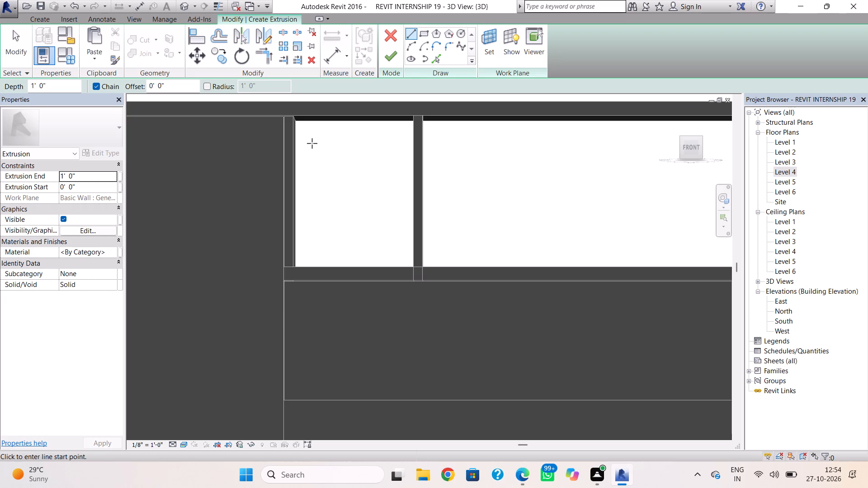
{"action": "left_click", "coordinate": [283, 117]}
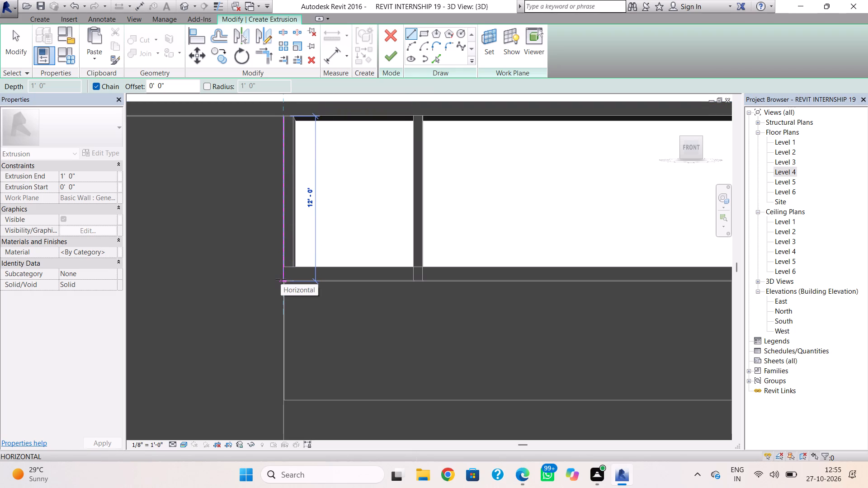
{"action": "scroll", "coordinate": [290, 286], "scroll_direction": "down", "scroll_amount": 4}
{"action": "middle_click", "coordinate": [284, 316]}
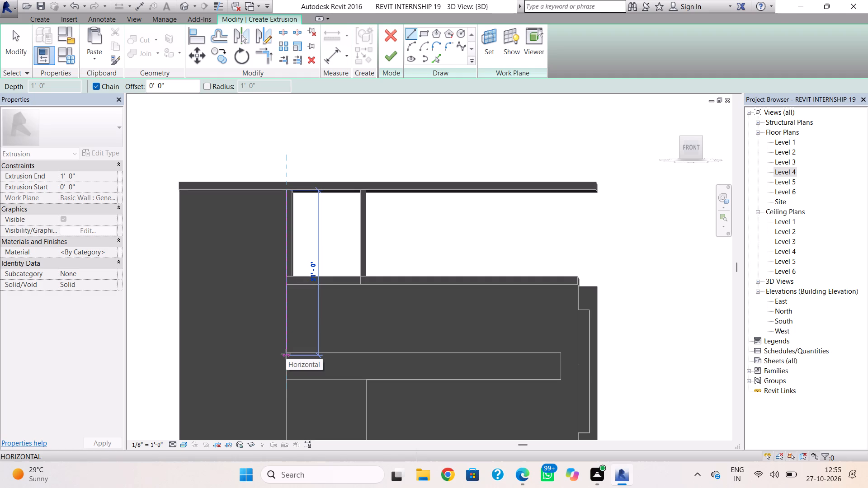
{"action": "scroll", "coordinate": [290, 350], "scroll_direction": "up", "scroll_amount": 3}
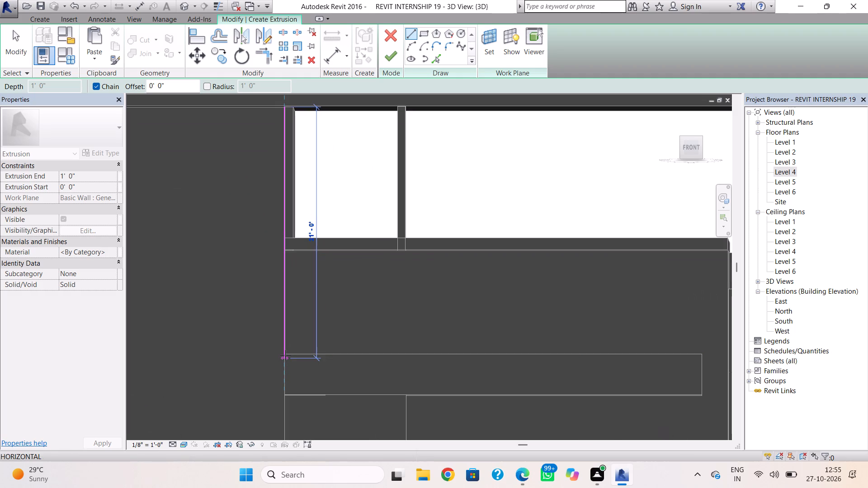
{"action": "scroll", "coordinate": [284, 354], "scroll_direction": "up", "scroll_amount": 11}
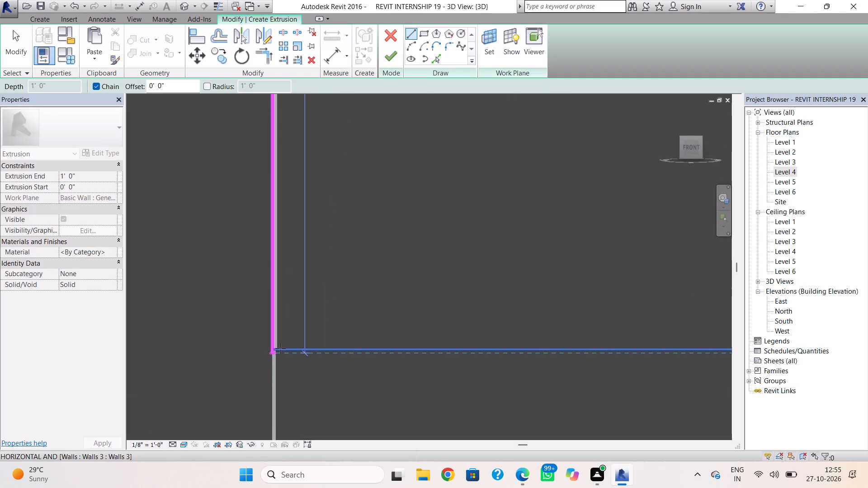
{"action": "left_click", "coordinate": [275, 348]}
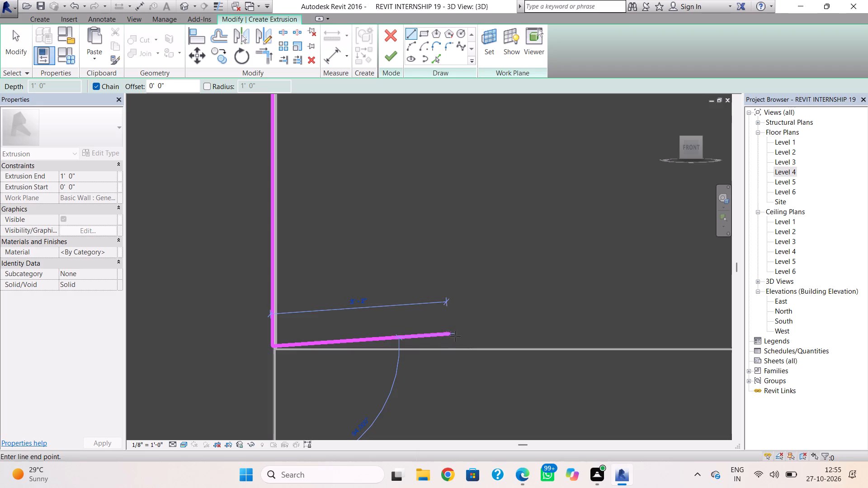
{"action": "scroll", "coordinate": [590, 364], "scroll_direction": "down", "scroll_amount": 7}
{"action": "middle_click_drag", "start_coordinate": [571, 340], "coordinate": [560, 320]}
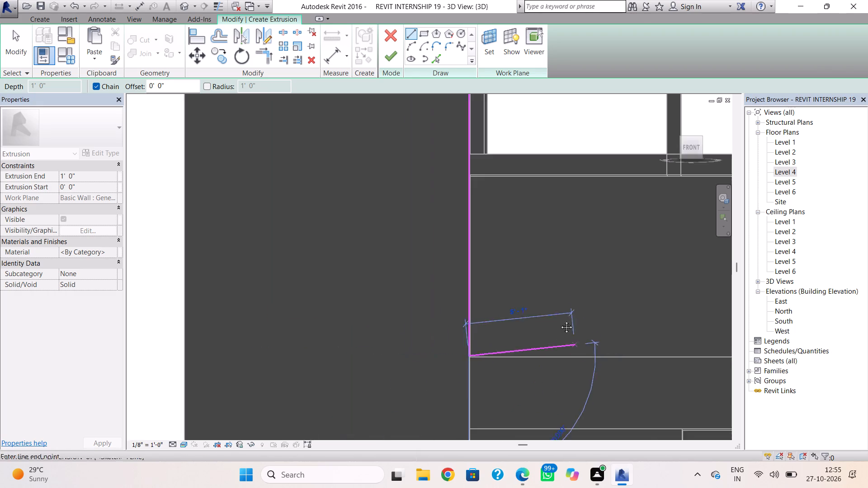
{"action": "middle_click_drag", "start_coordinate": [560, 320], "coordinate": [501, 228]}
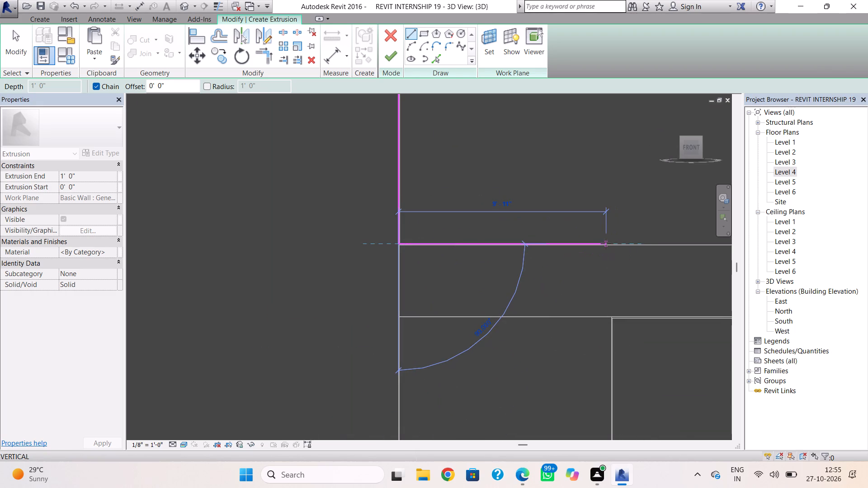
{"action": "left_click", "coordinate": [613, 245]}
{"action": "key", "text": "Escape"}
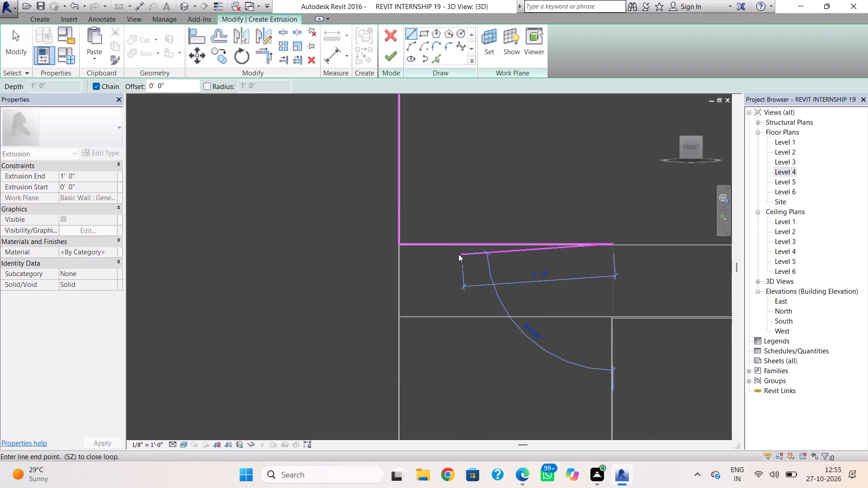
{"action": "key", "text": "Escape"}
Nudge the horizontal sketch line down onto the band's top edge and fine-tune the vertical line sideways along the tower edge.
{"action": "scroll", "coordinate": [448, 243], "scroll_direction": "up", "scroll_amount": 4}
{"action": "left_click", "coordinate": [448, 242]}
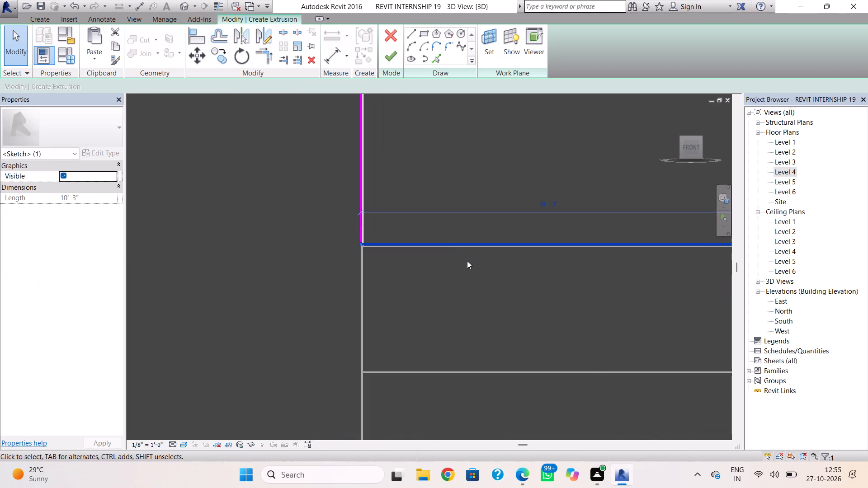
{"action": "key", "text": "Down"}
{"action": "left_click", "coordinate": [463, 197]}
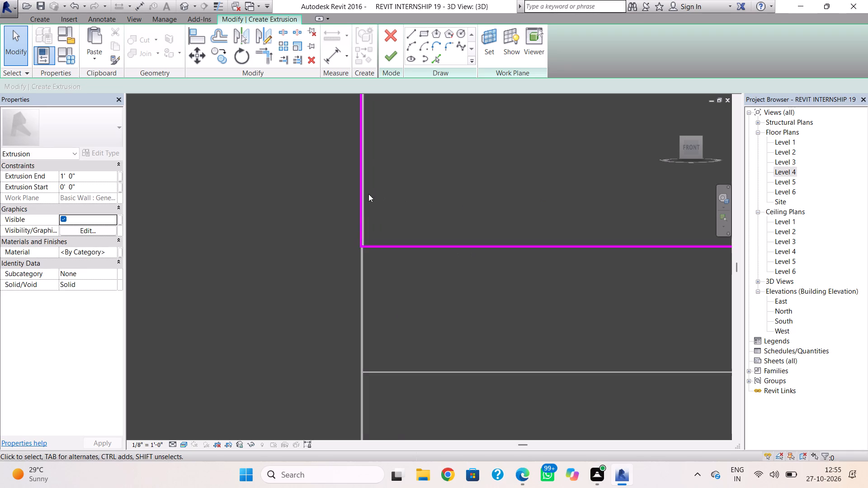
{"action": "left_click", "coordinate": [364, 197]}
{"action": "key", "text": "Right"}
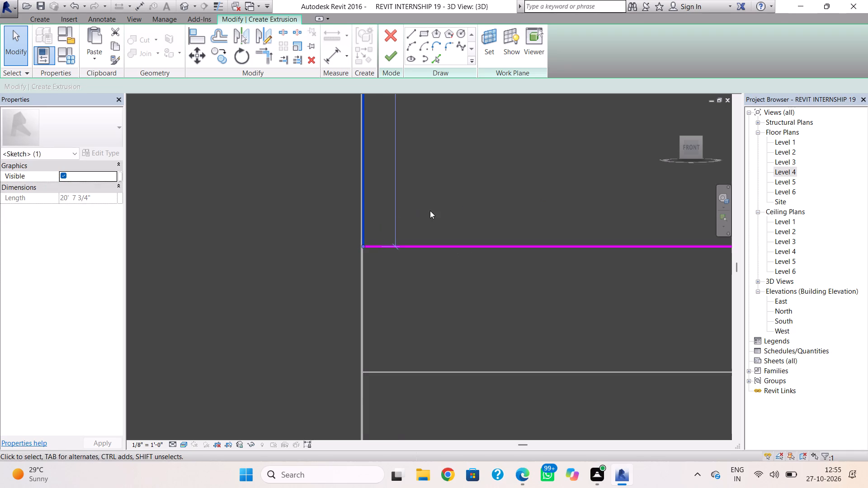
{"action": "scroll", "coordinate": [365, 200], "scroll_direction": "up", "scroll_amount": 7}
{"action": "key", "text": "Left"}
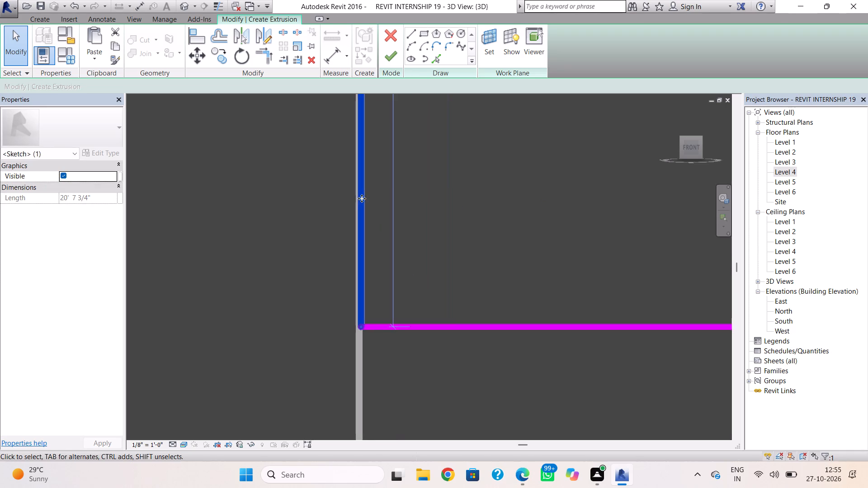
{"action": "key", "text": "Left"}
{"action": "left_click", "coordinate": [445, 210]}
{"action": "scroll", "coordinate": [439, 226], "scroll_direction": "down", "scroll_amount": 4}
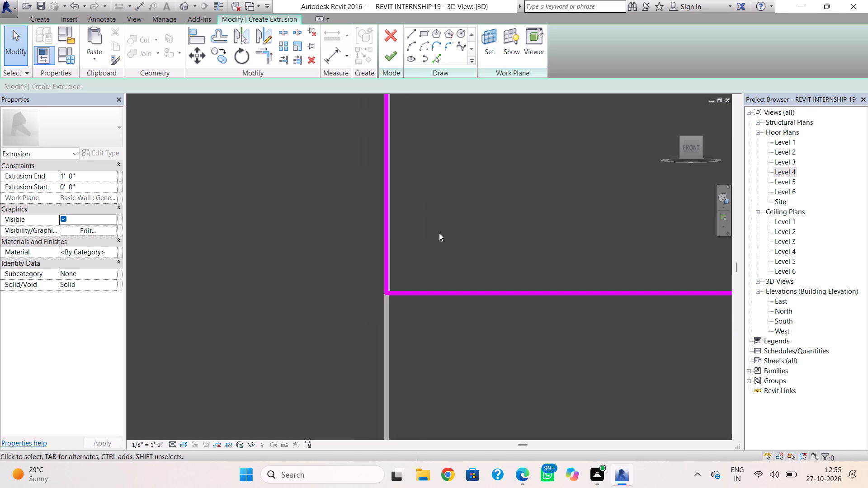
Sketch a horizontal line about 10' 1 1/2" from the tower-edge line's upper end, plus a short vertical return downward at its far end.
{"action": "scroll", "coordinate": [439, 233], "scroll_direction": "down", "scroll_amount": 7}
{"action": "middle_click_drag", "start_coordinate": [435, 234], "coordinate": [371, 292]}
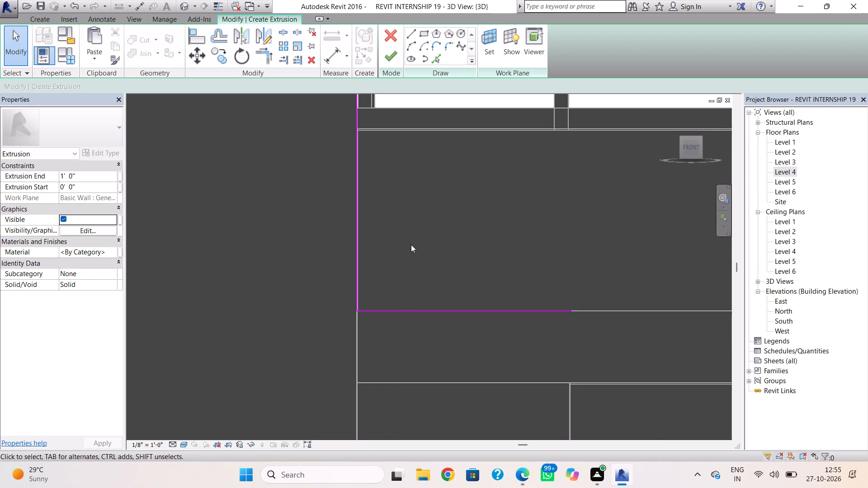
{"action": "right_click_drag", "start_coordinate": [415, 241], "coordinate": [389, 266], "text": "shift"}
{"action": "right_click_drag", "start_coordinate": [389, 266], "coordinate": [413, 324], "text": "shift"}
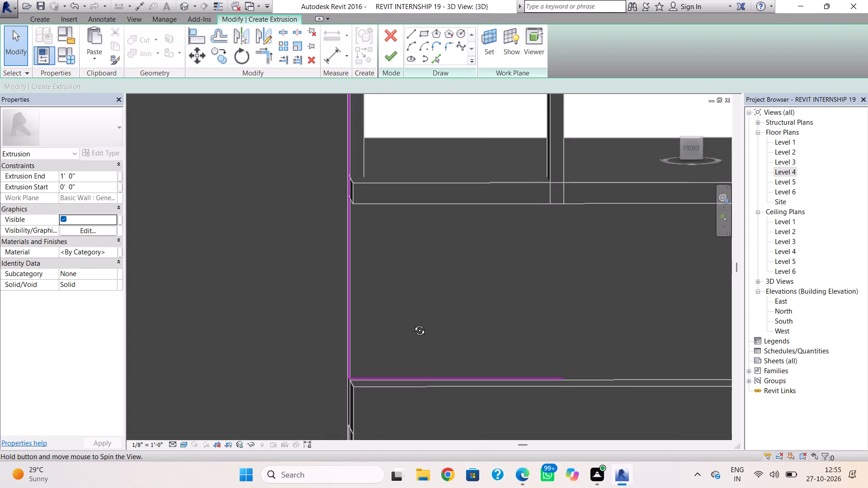
{"action": "right_click_drag", "start_coordinate": [413, 324], "coordinate": [410, 322], "text": "shift"}
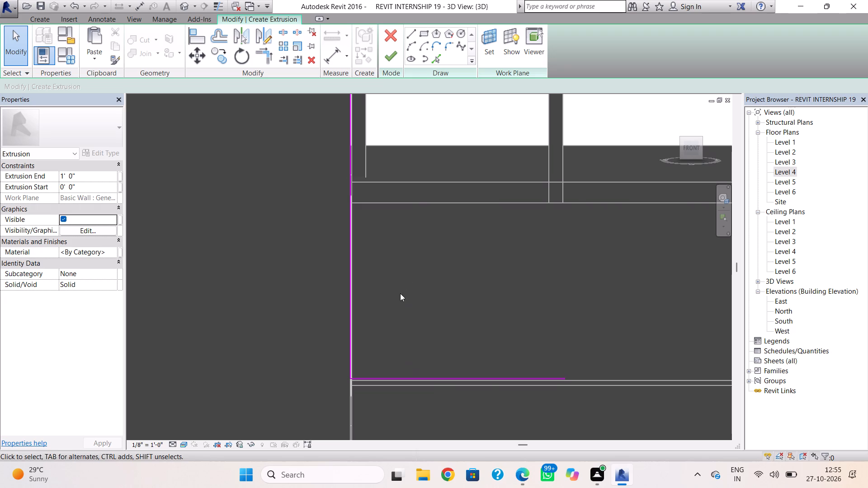
{"action": "middle_click_drag", "start_coordinate": [457, 212], "coordinate": [430, 327]}
{"action": "scroll", "coordinate": [454, 227], "scroll_direction": "down", "scroll_amount": 1}
{"action": "scroll", "coordinate": [427, 285], "scroll_direction": "down", "scroll_amount": 2}
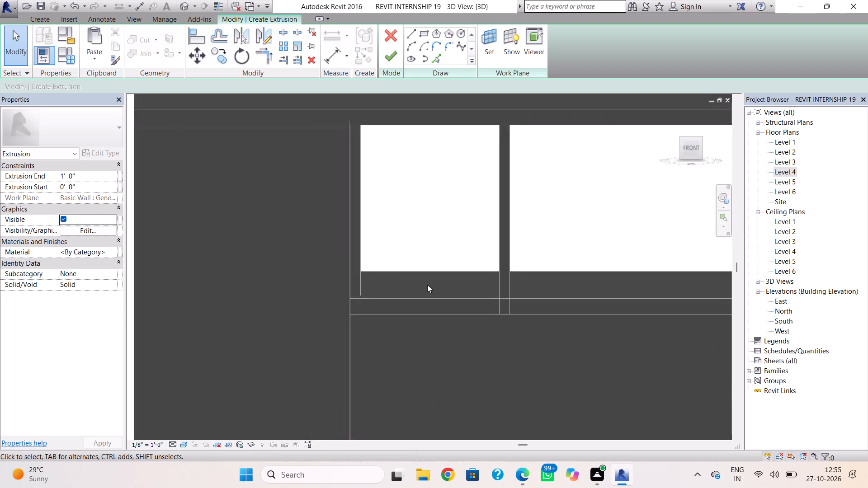
{"action": "right_click_drag", "start_coordinate": [390, 284], "coordinate": [458, 292], "text": "shift"}
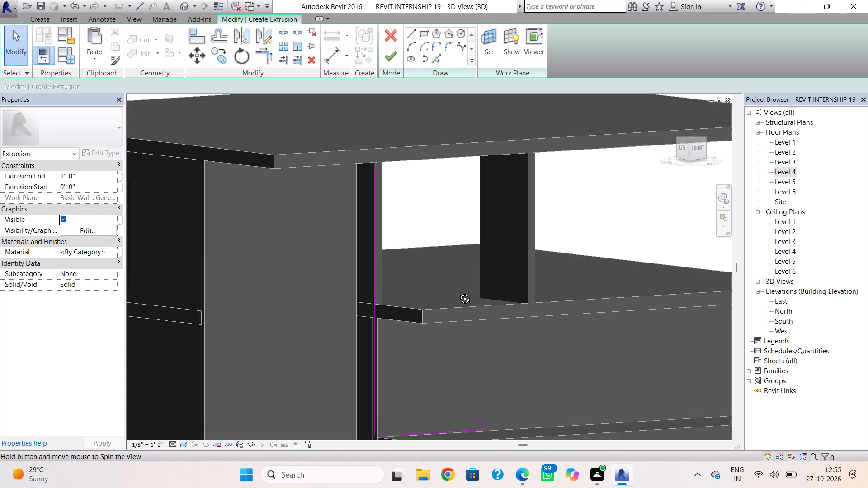
{"action": "right_click_drag", "start_coordinate": [458, 292], "coordinate": [392, 266], "text": "shift"}
{"action": "right_click_drag", "start_coordinate": [417, 247], "coordinate": [414, 259], "text": "shift"}
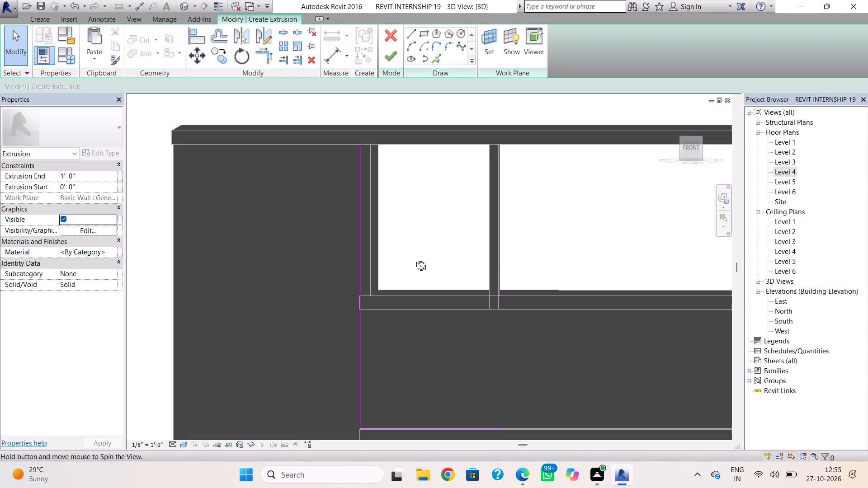
{"action": "right_click_drag", "start_coordinate": [414, 259], "coordinate": [415, 259], "text": "shift"}
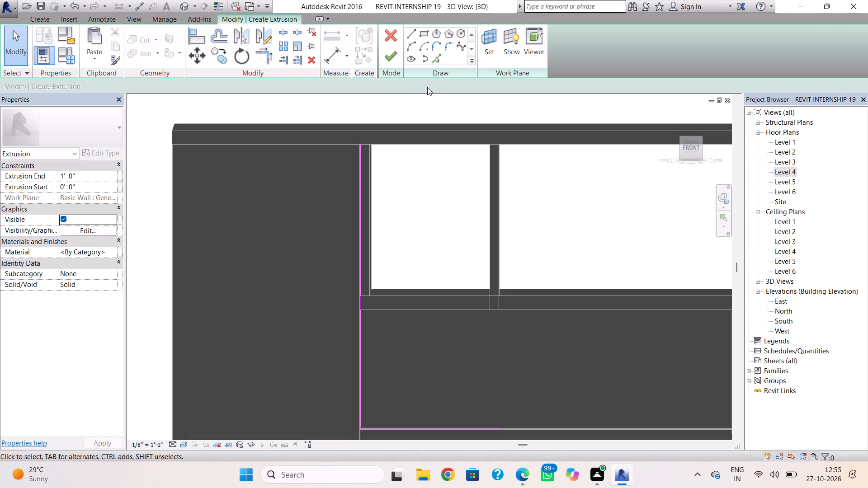
{"action": "left_click", "coordinate": [415, 35]}
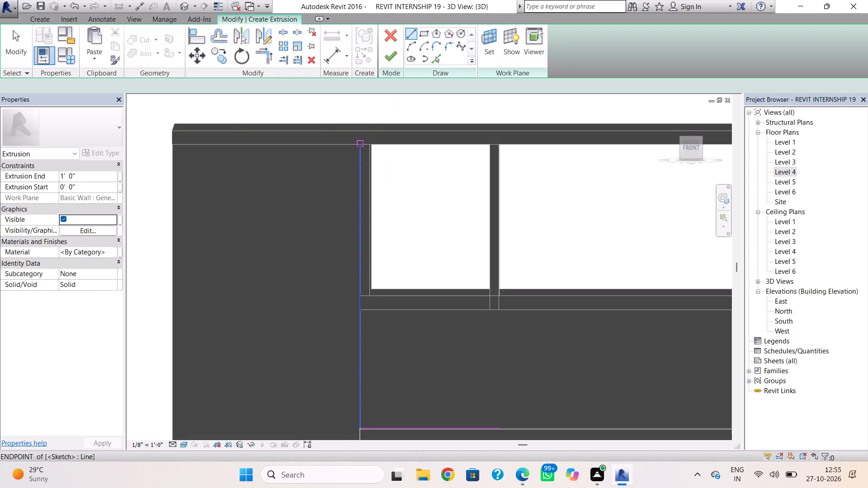
{"action": "left_click", "coordinate": [362, 146]}
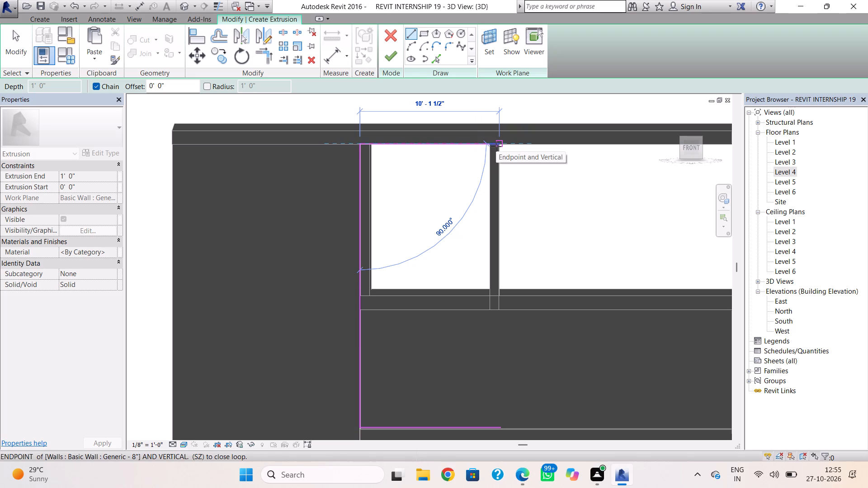
{"action": "left_click", "coordinate": [496, 146]}
{"action": "left_click", "coordinate": [496, 161]}
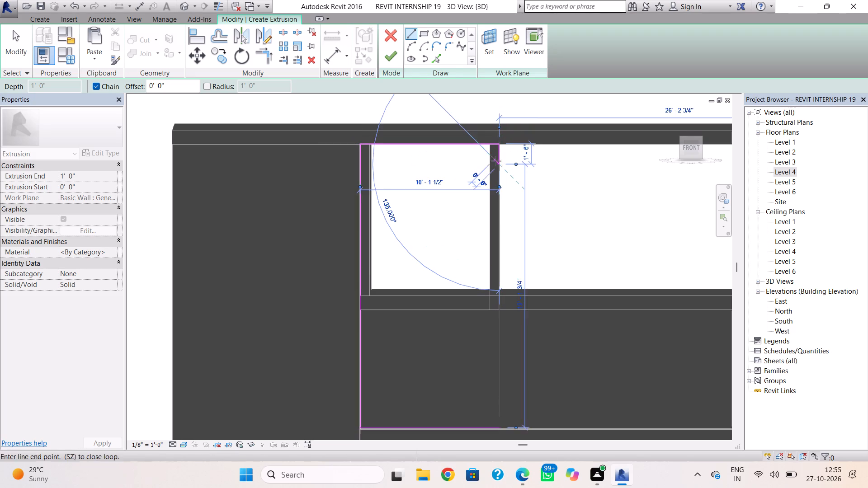
Sketch the C-shaped profile's inner edge, starting with a line about 8' 8", close it diagonally to the bottom line's end, and finish the extrusion.
{"action": "scroll", "coordinate": [378, 164], "scroll_direction": "up", "scroll_amount": 4}
{"action": "left_click", "coordinate": [382, 165]}
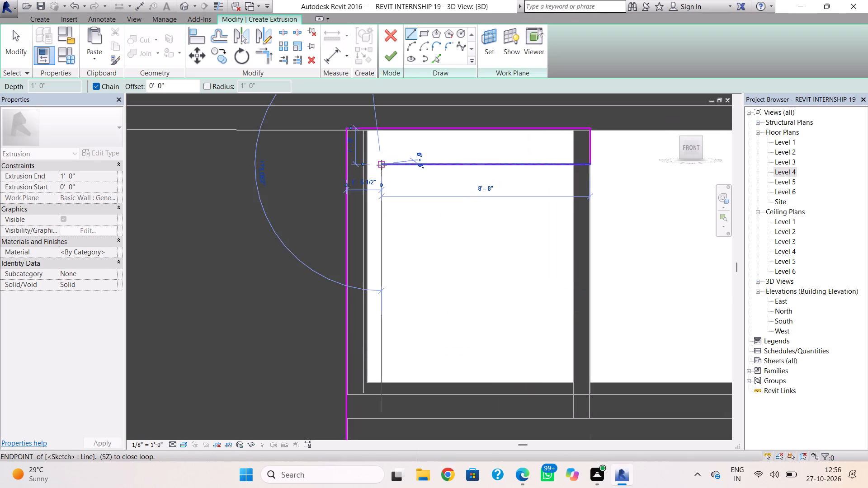
{"action": "scroll", "coordinate": [393, 219], "scroll_direction": "down", "scroll_amount": 4}
{"action": "middle_click_drag", "start_coordinate": [390, 219], "coordinate": [386, 141]}
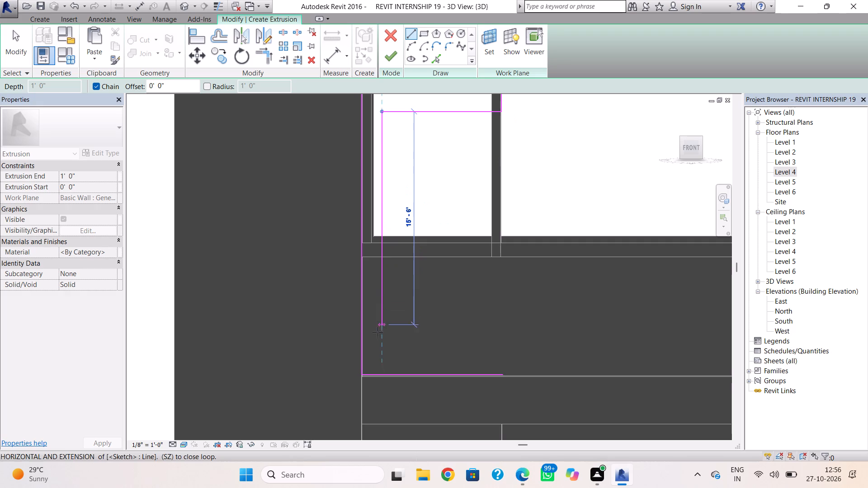
{"action": "left_click", "coordinate": [380, 358]}
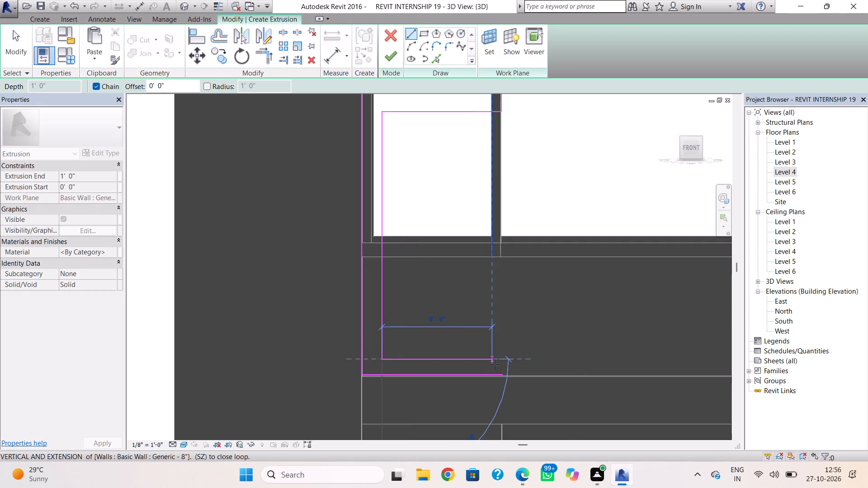
{"action": "left_click", "coordinate": [495, 364]}
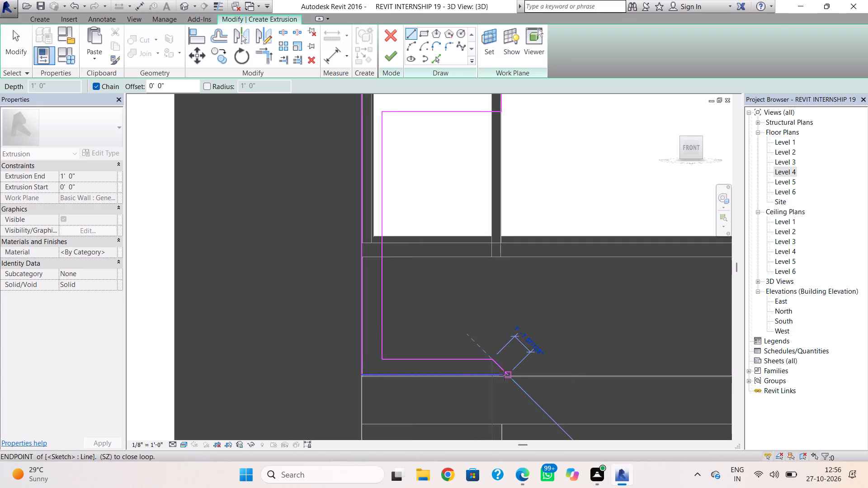
{"action": "left_click", "coordinate": [507, 375]}
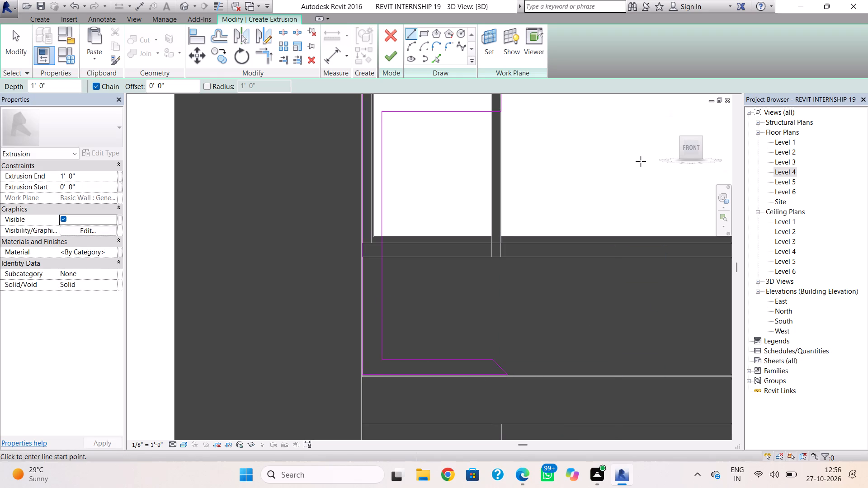
{"action": "key", "text": "Escape"}
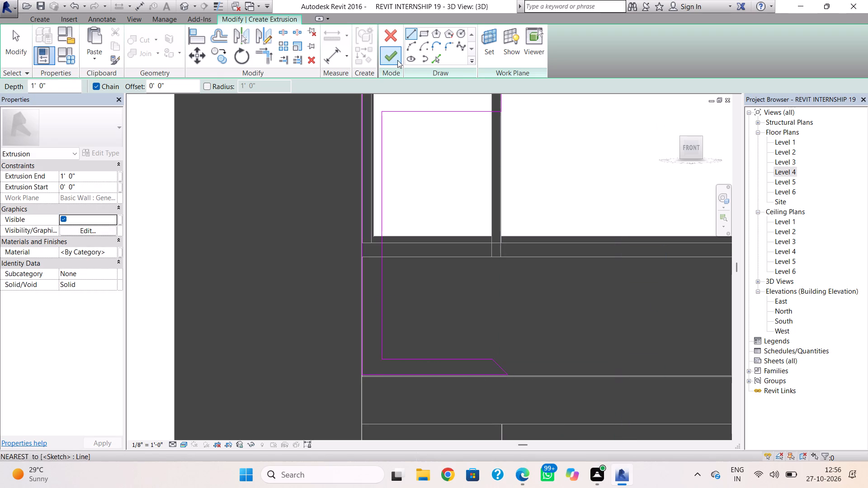
{"action": "left_click", "coordinate": [397, 60]}
Stretch the extrusion's front face outward to the front edge of the wall band below, an extrusion end of about 6' 8".
{"action": "right_click_drag", "start_coordinate": [420, 217], "coordinate": [516, 262], "text": "shift"}
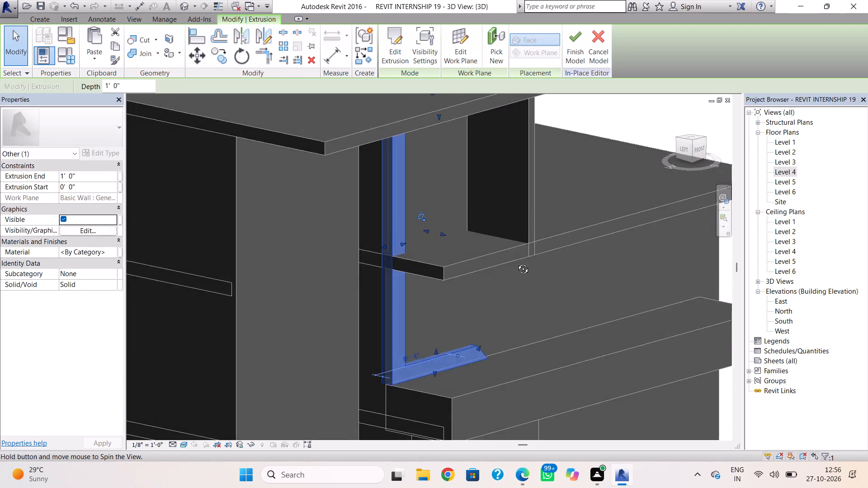
{"action": "right_click_drag", "start_coordinate": [516, 262], "coordinate": [533, 270], "text": "shift"}
{"action": "left_click_drag", "start_coordinate": [440, 232], "coordinate": [462, 240]}
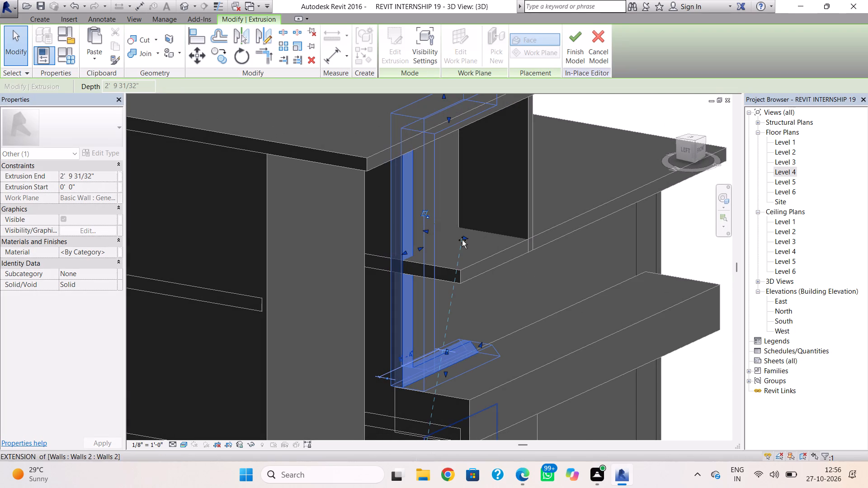
{"action": "left_click_drag", "start_coordinate": [462, 240], "coordinate": [472, 243]}
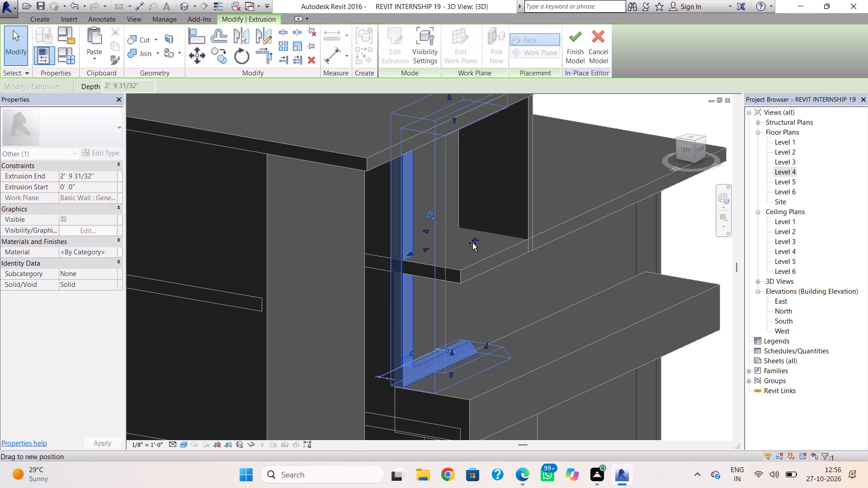
{"action": "left_click_drag", "start_coordinate": [472, 243], "coordinate": [506, 265]}
{"action": "left_click", "coordinate": [541, 270]}
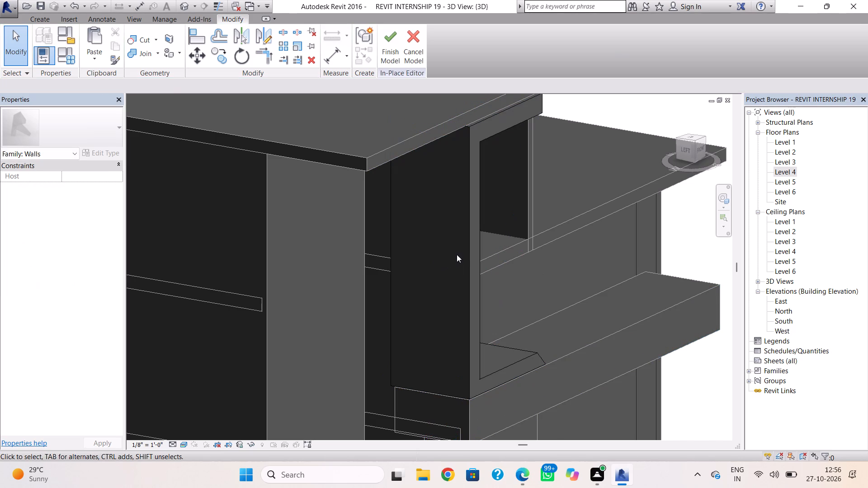
Pull the extrusion's rear face forward to leave a shallower C-shaped frame at the front of the band, and finish the in-place model.
{"action": "left_click", "coordinate": [463, 253]}
{"action": "left_click", "coordinate": [470, 252]}
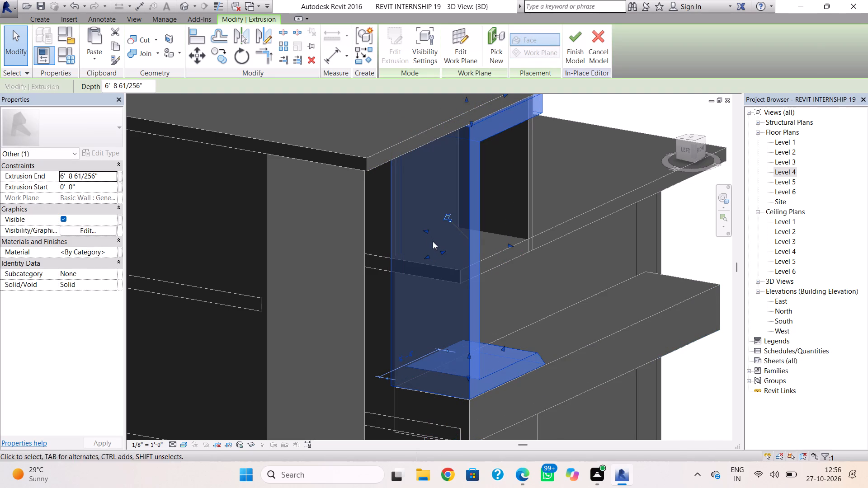
{"action": "left_click_drag", "start_coordinate": [426, 230], "coordinate": [474, 255]}
{"action": "left_click", "coordinate": [514, 280]}
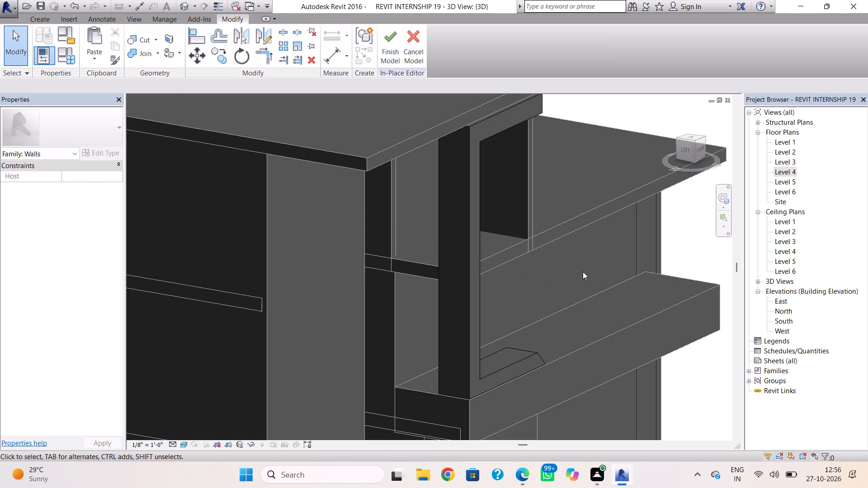
{"action": "right_click_drag", "start_coordinate": [581, 271], "coordinate": [435, 229], "text": "shift"}
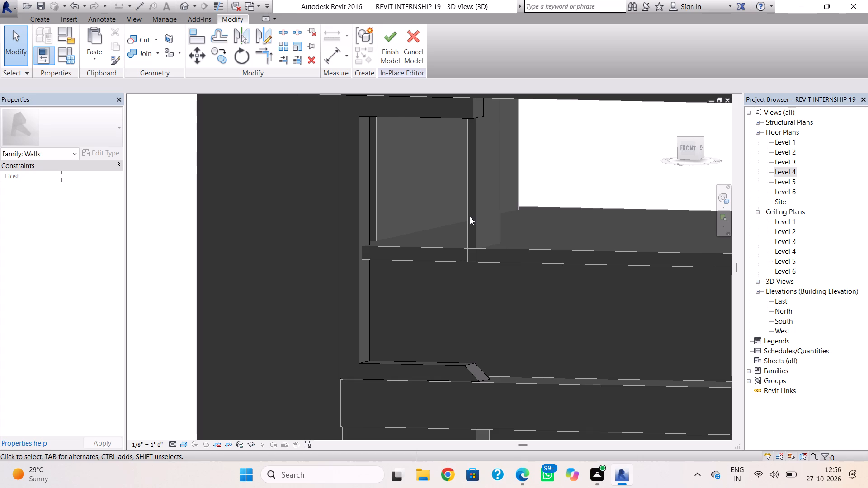
{"action": "left_click", "coordinate": [470, 216]}
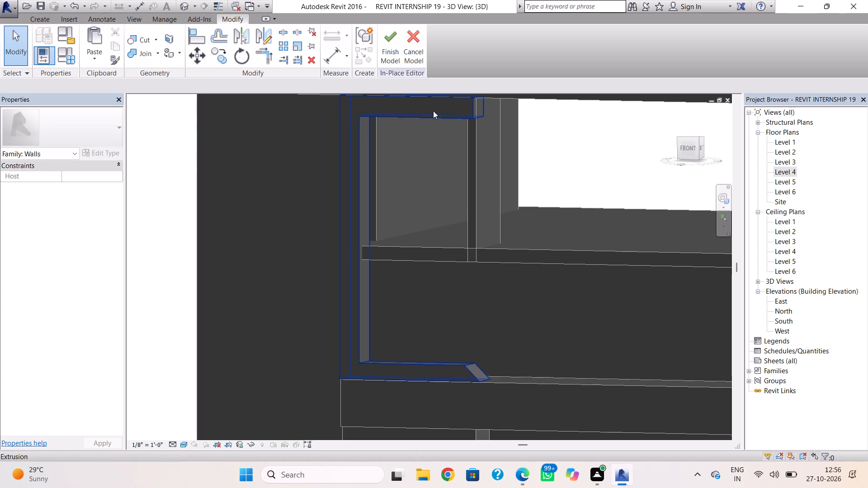
{"action": "left_click", "coordinate": [396, 35]}
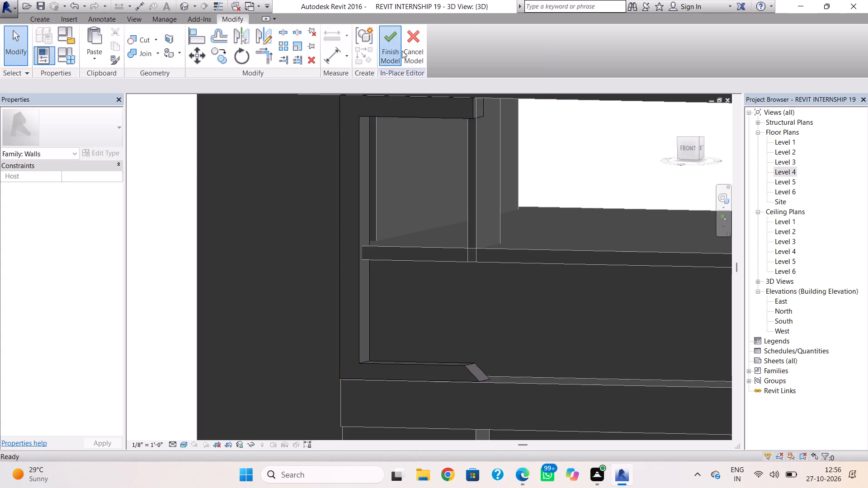
Nudge the short projecting Generic - 8" wall on Level 5 sideways toward the tower, behind the C-shaped frame's opening.
{"action": "left_click", "coordinate": [478, 164]}
{"action": "key", "text": "Left"}
{"action": "key", "text": "Left"}
{"action": "key", "text": "Left"}
{"action": "key", "text": "Left"}
{"action": "key", "text": "Left"}
{"action": "key", "text": "Left"}
{"action": "key", "text": "Left"}
{"action": "key", "text": "Left"}
{"action": "key", "text": "Left"}
{"action": "key", "text": "Left"}
{"action": "key", "text": "Left"}
{"action": "key", "text": "Left"}
{"action": "key", "text": "Left"}
{"action": "key", "text": "Left"}
{"action": "key", "text": "Left"}
{"action": "key", "text": "Left"}
{"action": "key", "text": "Left"}
{"action": "key", "text": "Left"}
{"action": "key", "text": "Left"}
{"action": "key", "text": "Left"}
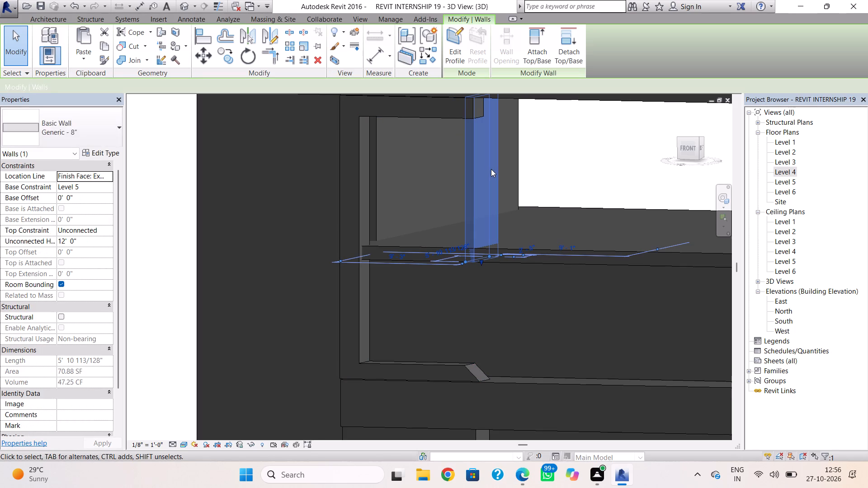
{"action": "key", "text": "Left"}
{"action": "key", "text": "Left"}
{"action": "key", "text": "Left"}
{"action": "key", "text": "Left"}
{"action": "key", "text": "Left"}
{"action": "key", "text": "Left"}
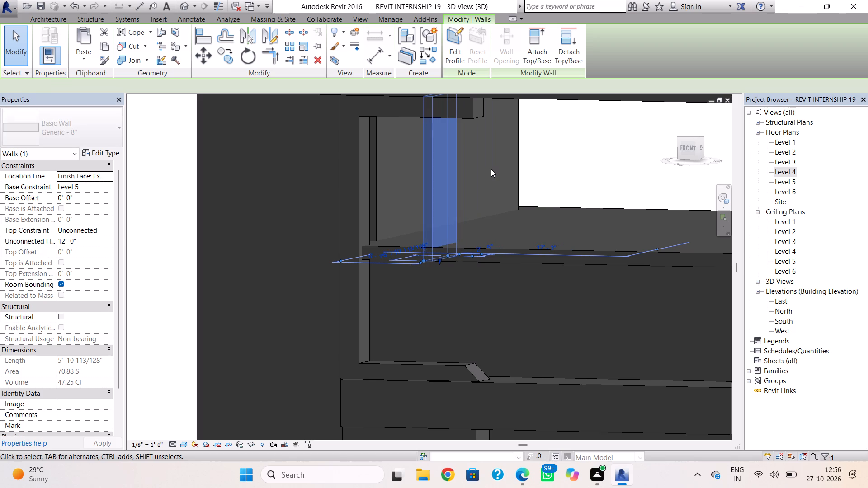
{"action": "key", "text": "Left"}
{"action": "key", "text": "Left"}
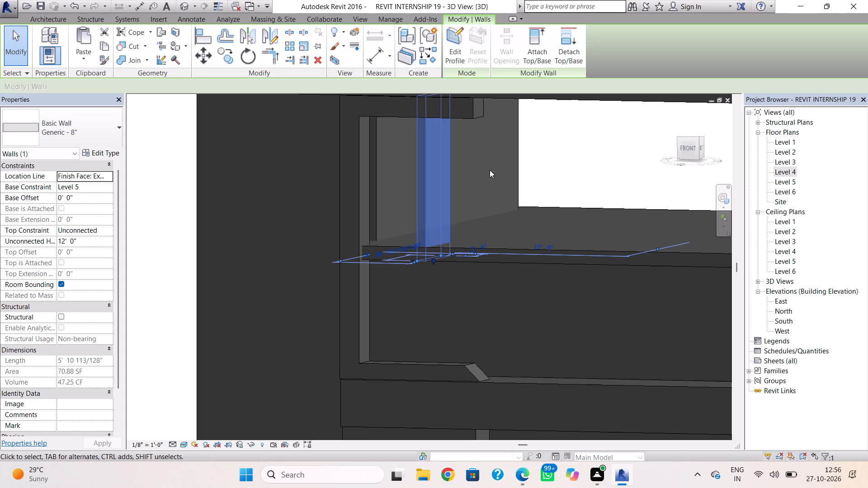
{"action": "right_click_drag", "start_coordinate": [485, 169], "coordinate": [492, 174], "text": "shift"}
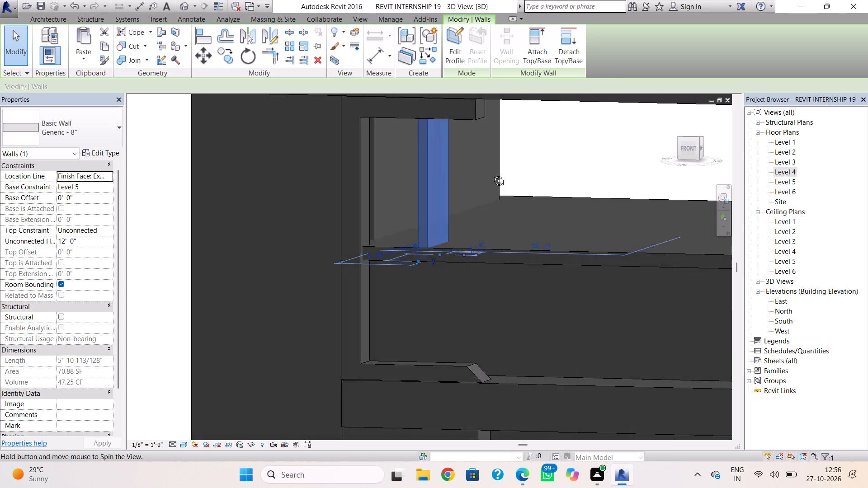
{"action": "right_click_drag", "start_coordinate": [492, 174], "coordinate": [632, 207], "text": "shift"}
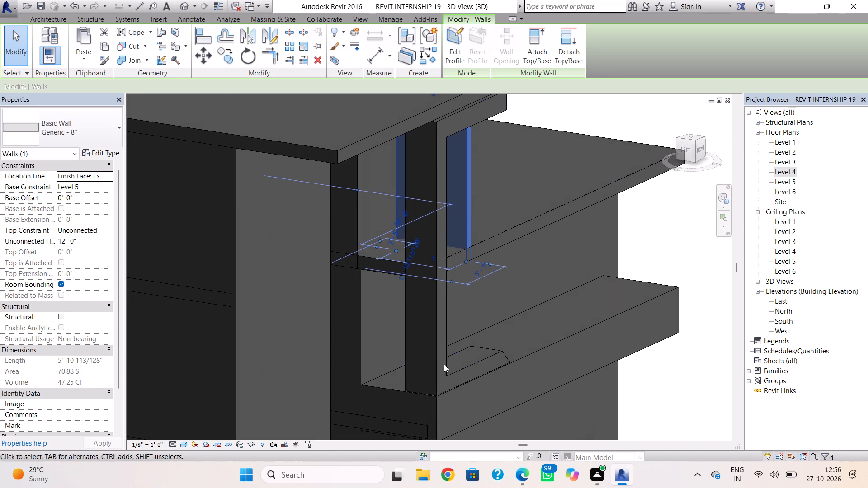
{"action": "key", "text": "Escape"}
Open the Level 3 floor plan to view the projecting front walls, and switch to the Level 4 floor plan.
{"action": "scroll", "coordinate": [415, 357], "scroll_direction": "down", "scroll_amount": 2}
{"action": "middle_click_drag", "start_coordinate": [415, 334], "coordinate": [412, 232]}
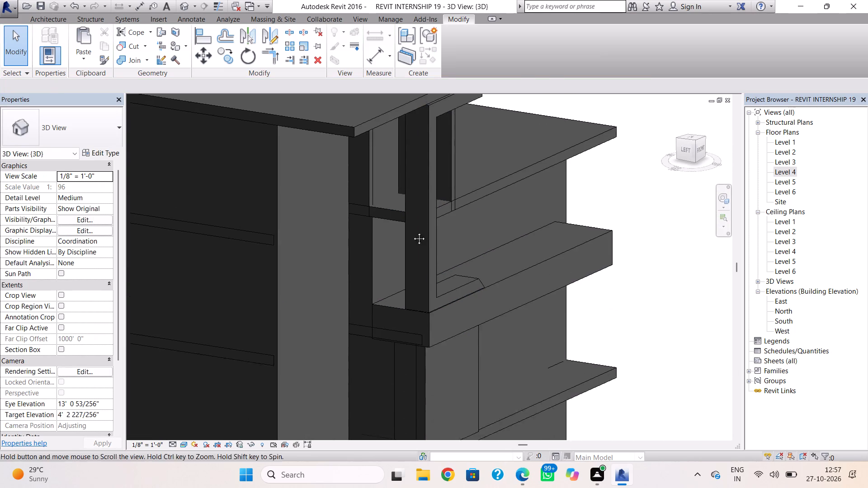
{"action": "middle_click_drag", "start_coordinate": [412, 232], "coordinate": [413, 217]}
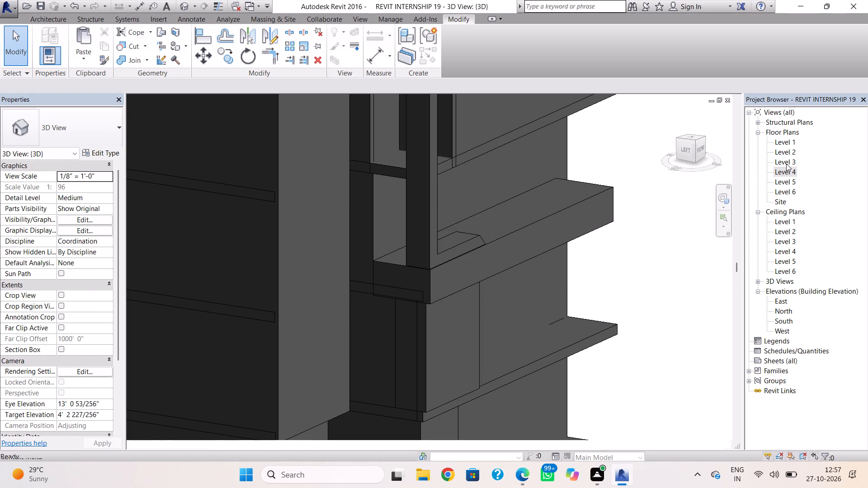
{"action": "left_click", "coordinate": [786, 164]}
{"action": "left_click", "coordinate": [786, 164]}
{"action": "scroll", "coordinate": [483, 238], "scroll_direction": "down", "scroll_amount": 1}
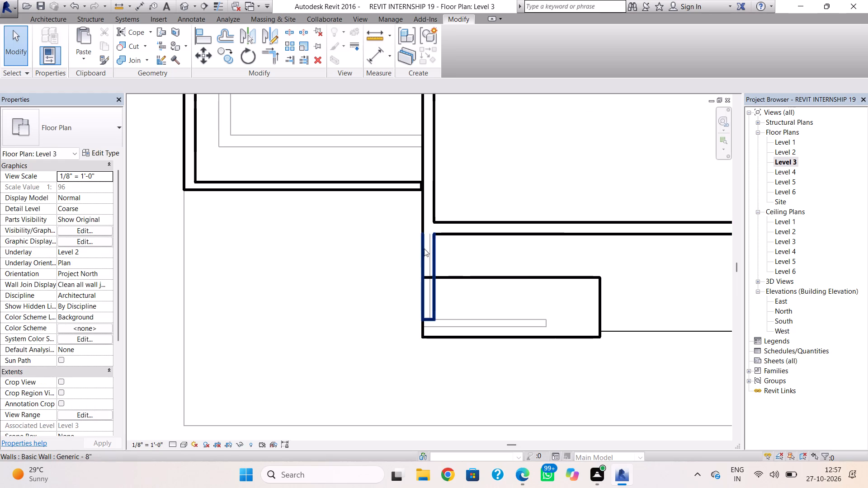
{"action": "double_click", "coordinate": [774, 172]}
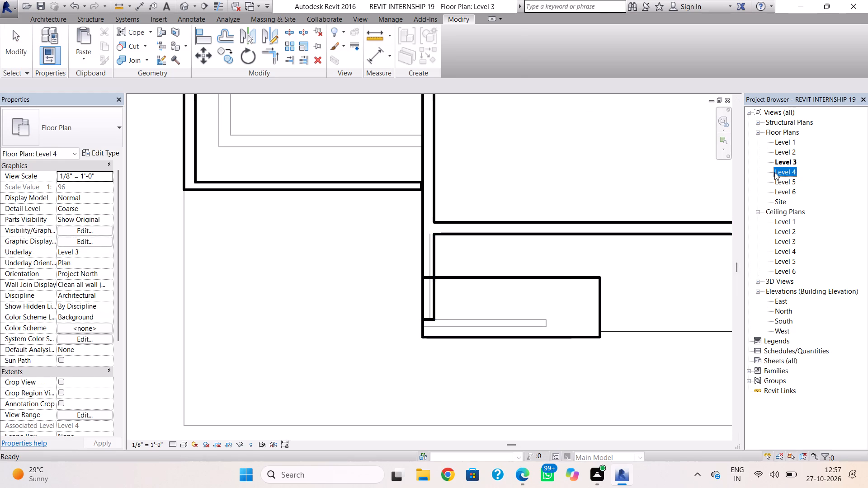
{"action": "double_click", "coordinate": [779, 173]}
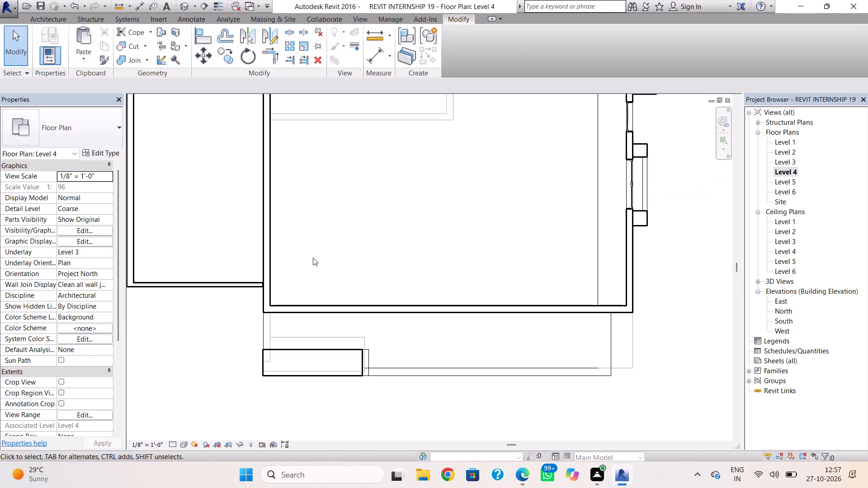
Draw a Generic - 8" wall about 4' 1" long on Level 4, from the main front wall's corner to the C-shaped frame.
{"action": "left_click", "coordinate": [57, 21]}
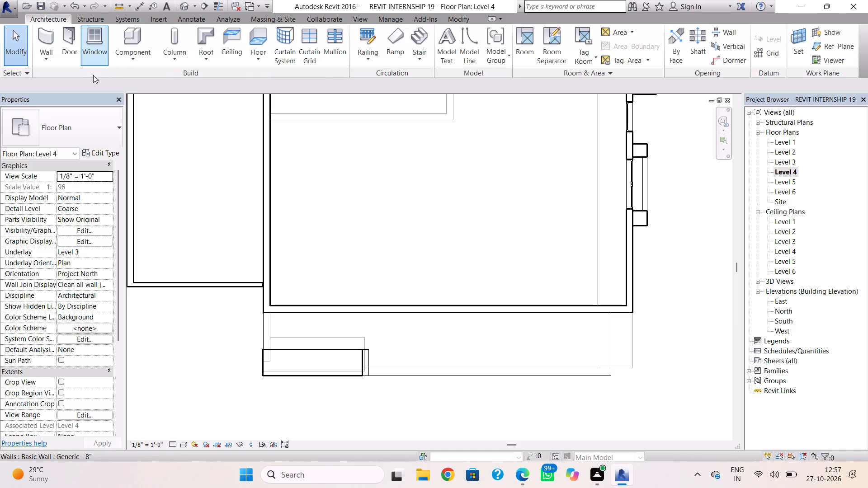
{"action": "left_click", "coordinate": [48, 41]}
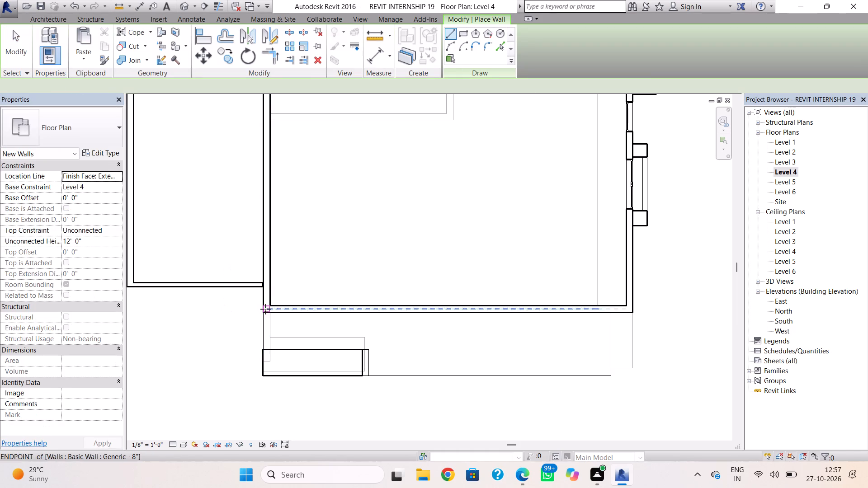
{"action": "scroll", "coordinate": [265, 309], "scroll_direction": "up", "scroll_amount": 4}
{"action": "left_click", "coordinate": [262, 314]}
{"action": "key", "text": "space"}
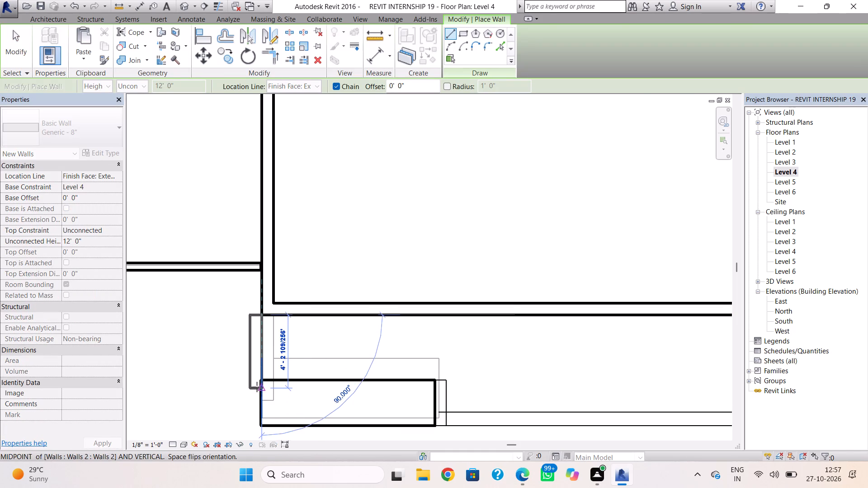
{"action": "scroll", "coordinate": [257, 379], "scroll_direction": "up", "scroll_amount": 2}
{"action": "left_click", "coordinate": [258, 379]}
{"action": "key", "text": "Escape"}
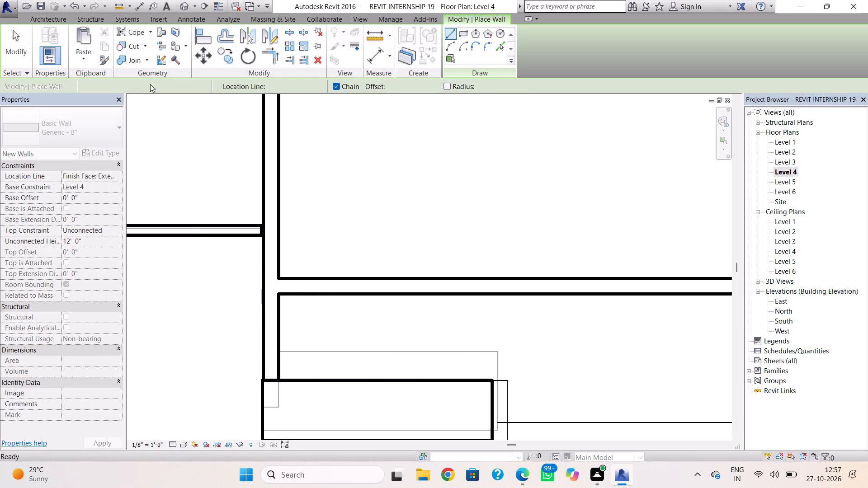
In the 3D view, raise the new Level 4 wall's base to the top of the wall band, a base offset of 3' 3 1/2".
{"action": "left_click", "coordinate": [188, 6]}
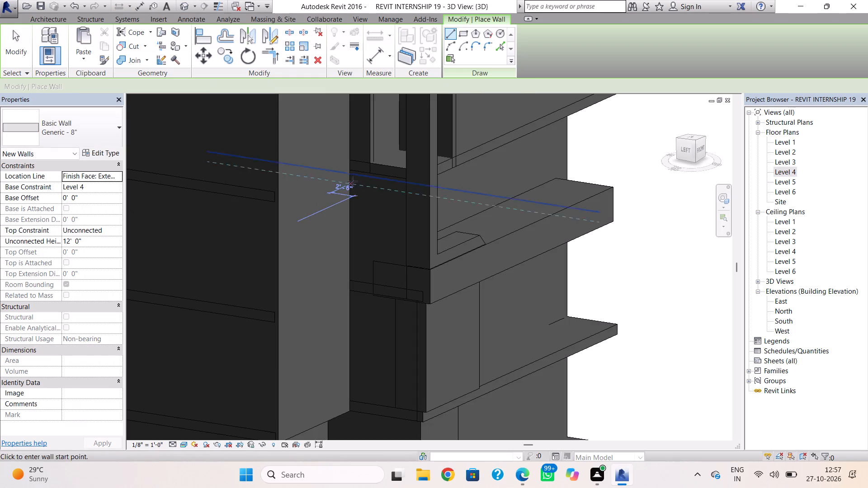
{"action": "scroll", "coordinate": [382, 183], "scroll_direction": "down", "scroll_amount": 3}
{"action": "key", "text": "Escape"}
{"action": "left_click", "coordinate": [394, 208]}
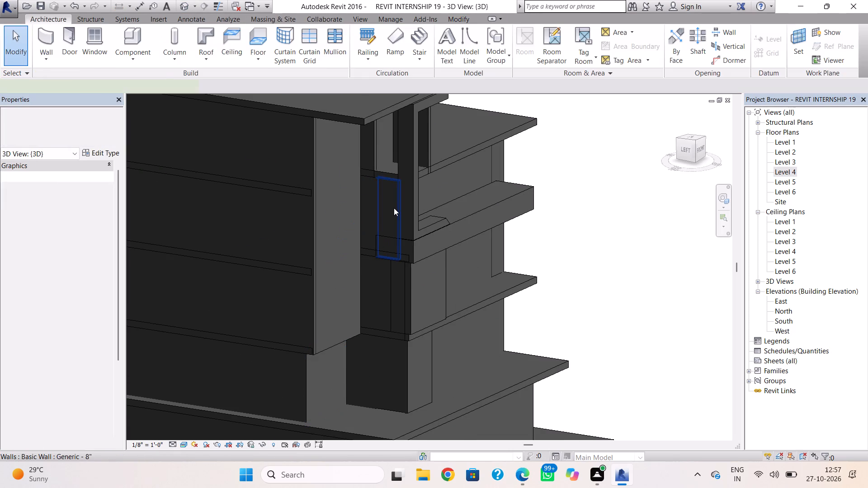
{"action": "scroll", "coordinate": [411, 257], "scroll_direction": "up", "scroll_amount": 7}
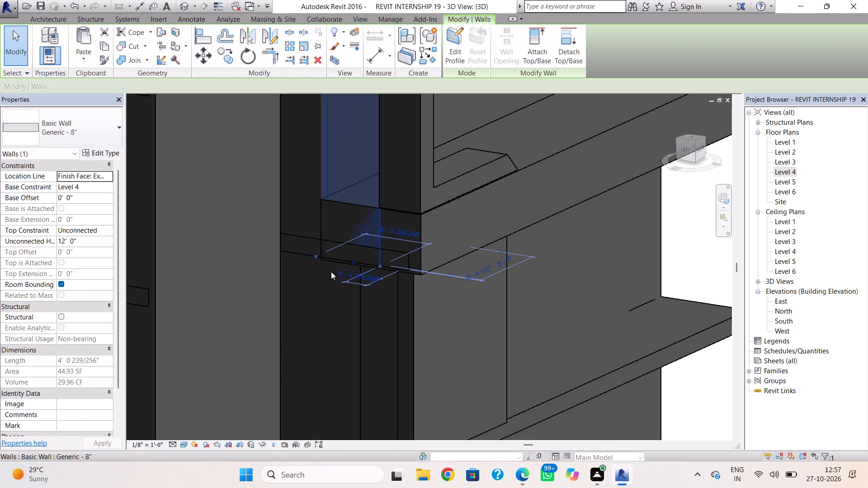
{"action": "scroll", "coordinate": [355, 263], "scroll_direction": "up", "scroll_amount": 2}
{"action": "left_click_drag", "start_coordinate": [355, 263], "coordinate": [355, 236]}
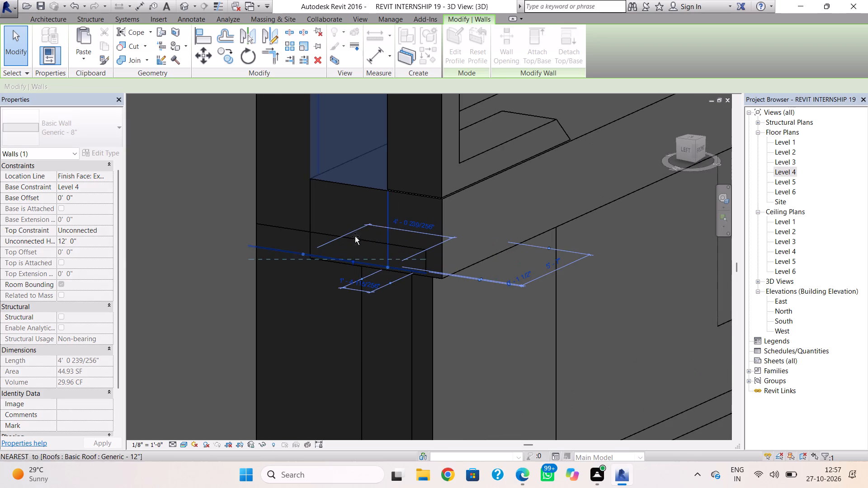
{"action": "left_click_drag", "start_coordinate": [355, 236], "coordinate": [364, 187]}
{"action": "left_click", "coordinate": [289, 342]}
Copy the short Level 4 side wall and paste it aligned to Level 5.
{"action": "scroll", "coordinate": [334, 262], "scroll_direction": "down", "scroll_amount": 3}
{"action": "middle_click_drag", "start_coordinate": [334, 262], "coordinate": [334, 264]}
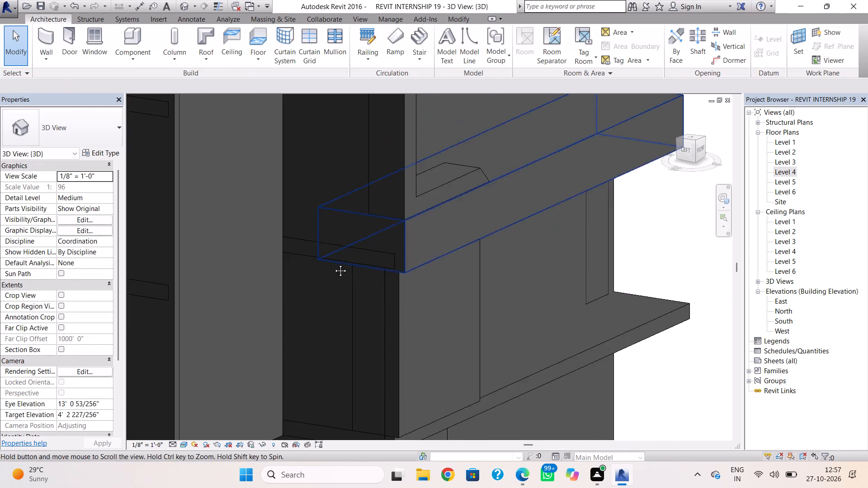
{"action": "middle_click_drag", "start_coordinate": [334, 264], "coordinate": [322, 335]}
{"action": "left_click", "coordinate": [344, 159]}
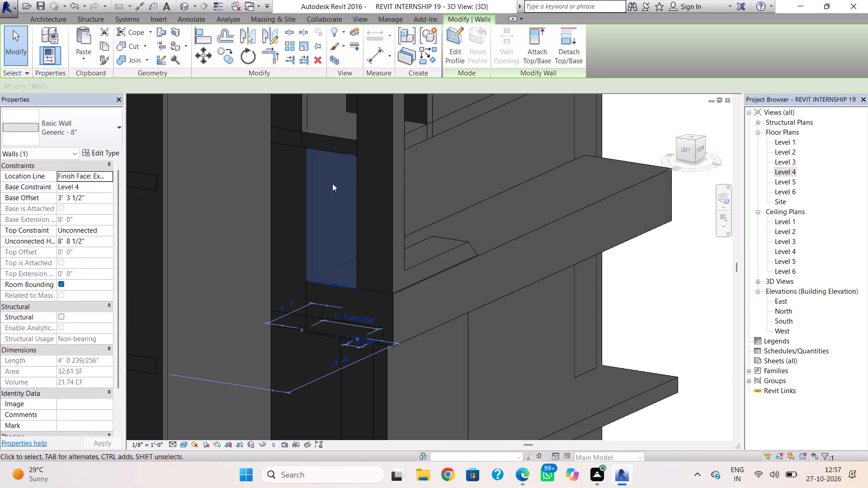
{"action": "middle_click_drag", "start_coordinate": [339, 218], "coordinate": [346, 365]}
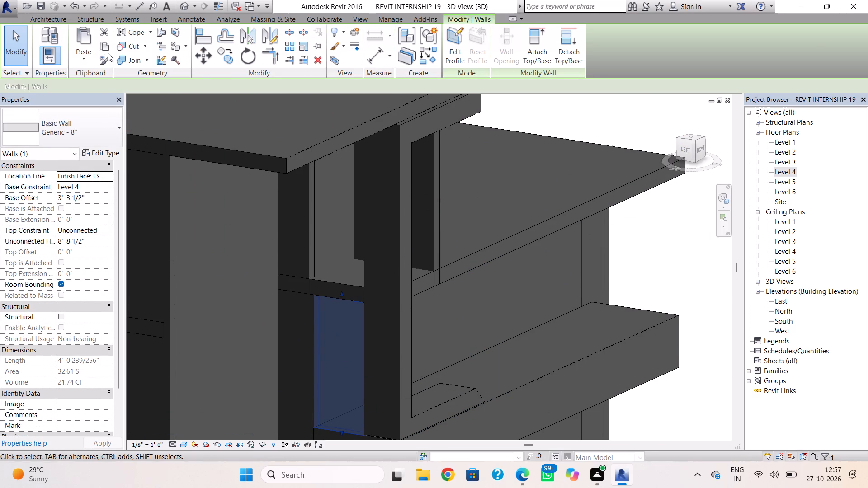
{"action": "left_click", "coordinate": [104, 45]}
{"action": "left_click", "coordinate": [90, 56]}
{"action": "left_click", "coordinate": [102, 105]}
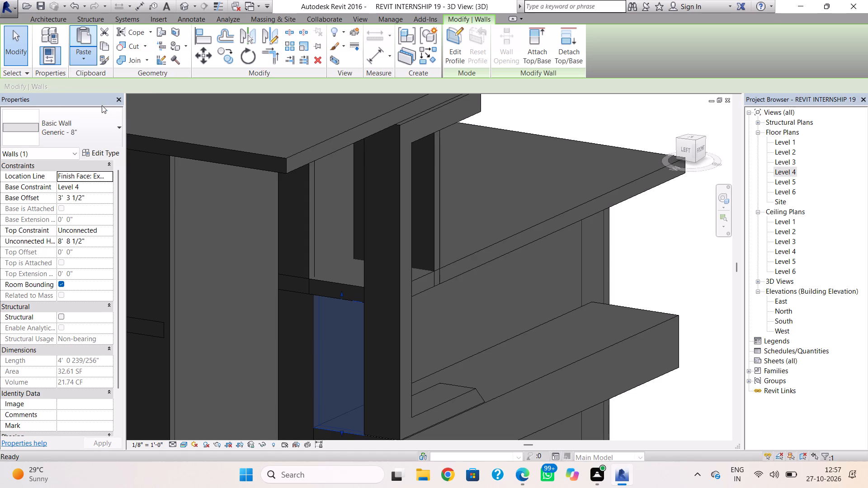
{"action": "left_click", "coordinate": [392, 188]}
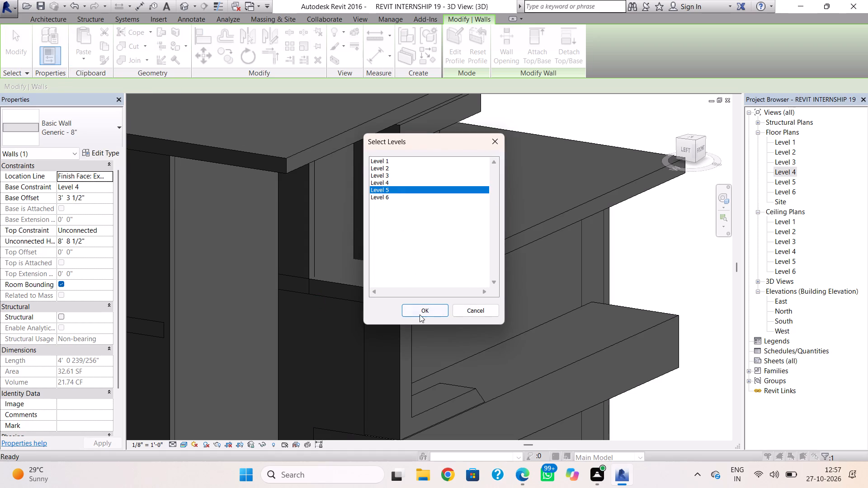
{"action": "left_click", "coordinate": [420, 310]}
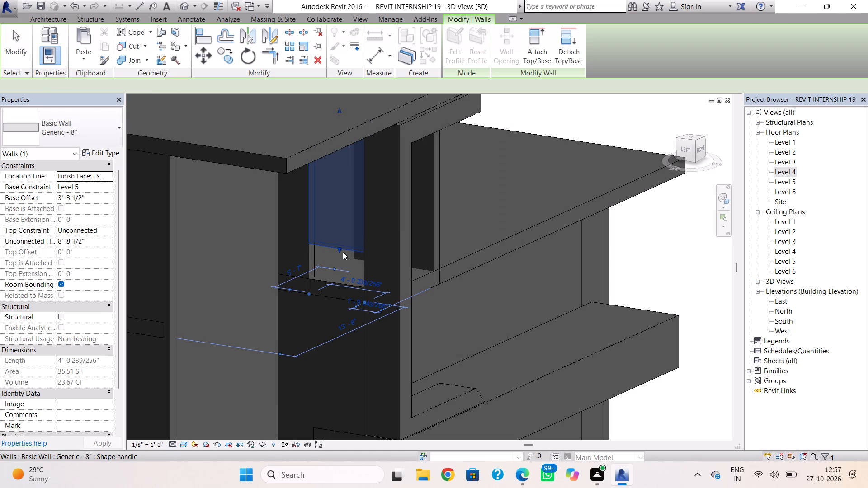
Stretch the Level 5 copy's base down to the top of the slab, a base offset of 1' 0".
{"action": "left_click_drag", "start_coordinate": [341, 252], "coordinate": [340, 284]}
{"action": "key", "text": "Escape"}
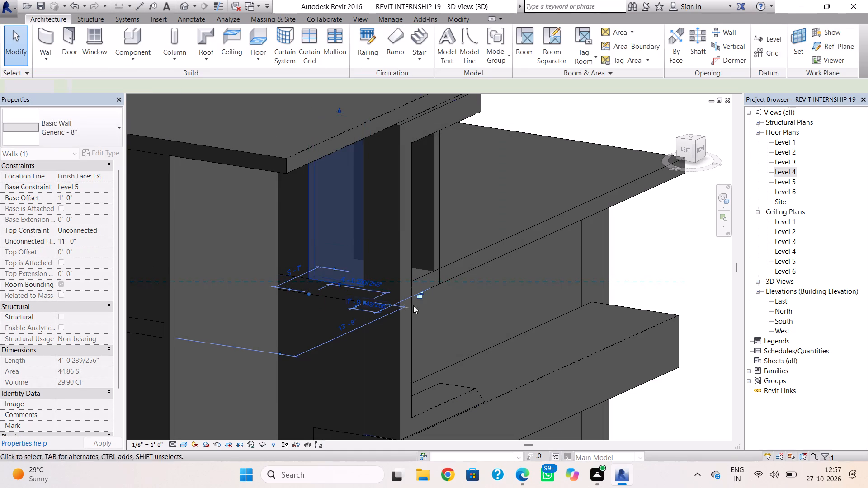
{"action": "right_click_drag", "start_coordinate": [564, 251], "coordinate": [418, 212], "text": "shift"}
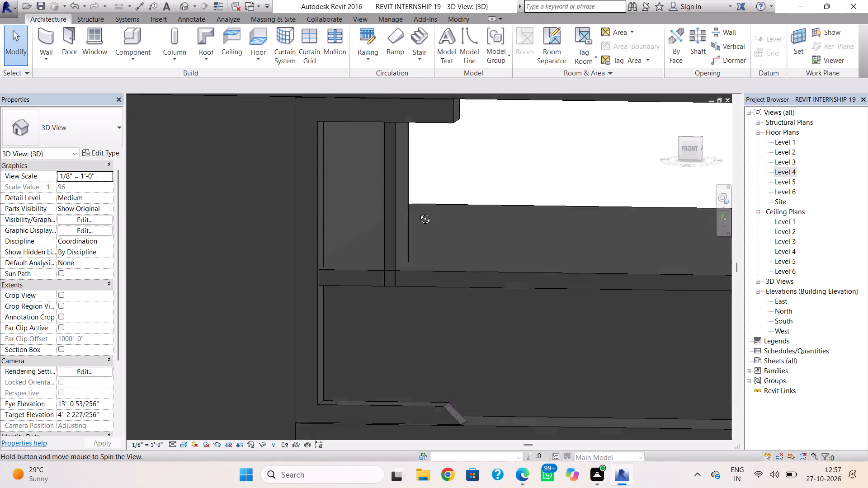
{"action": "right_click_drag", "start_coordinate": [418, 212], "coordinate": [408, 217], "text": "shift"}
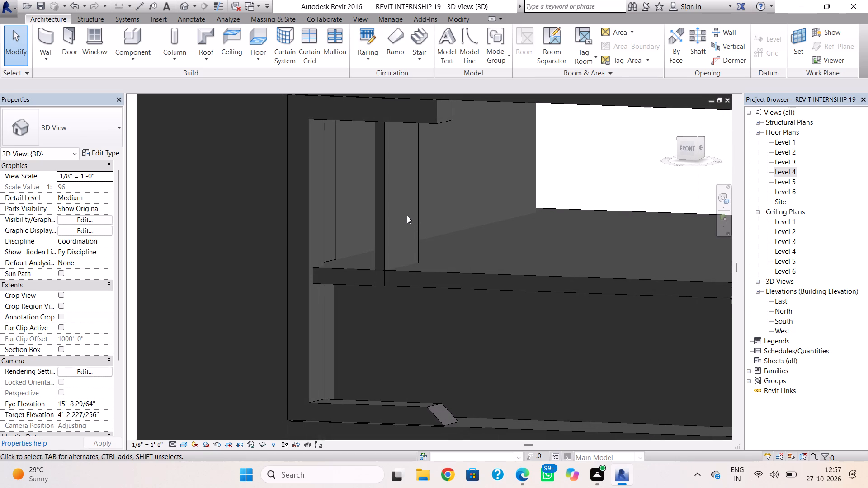
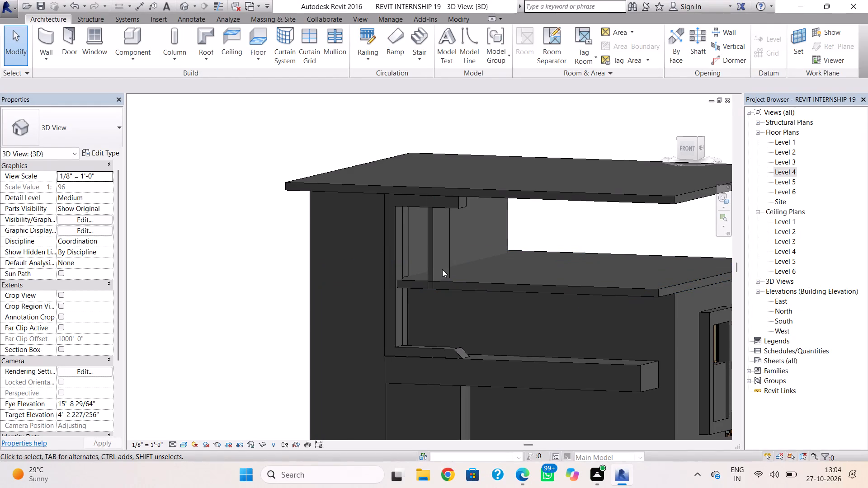
Raise the short Level 5 side wall's base to the slab's top surface, a base offset of 1' 0".
{"action": "scroll", "coordinate": [439, 260], "scroll_direction": "down", "scroll_amount": 2}
{"action": "scroll", "coordinate": [434, 253], "scroll_direction": "up", "scroll_amount": 4}
{"action": "left_click", "coordinate": [434, 254]}
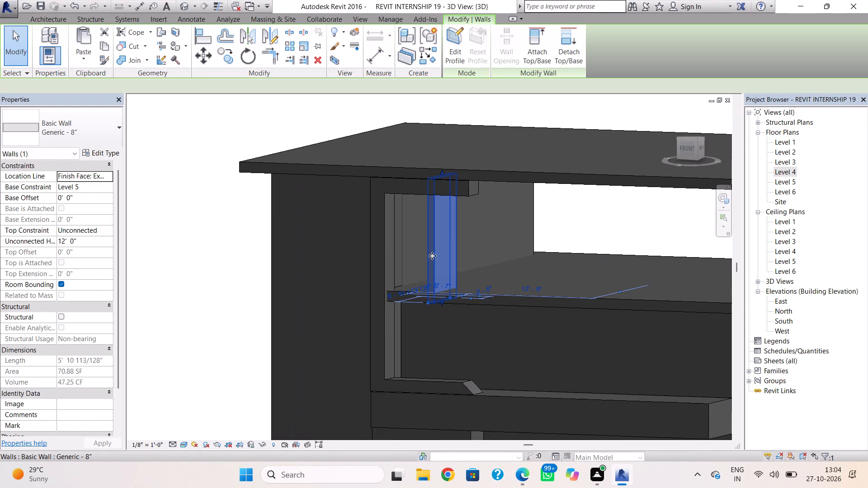
{"action": "scroll", "coordinate": [440, 313], "scroll_direction": "up", "scroll_amount": 5}
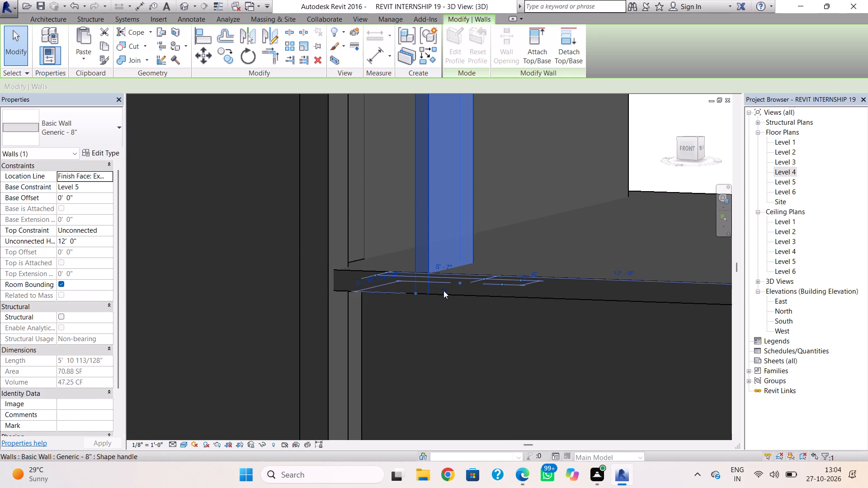
{"action": "left_click_drag", "start_coordinate": [444, 290], "coordinate": [445, 272]}
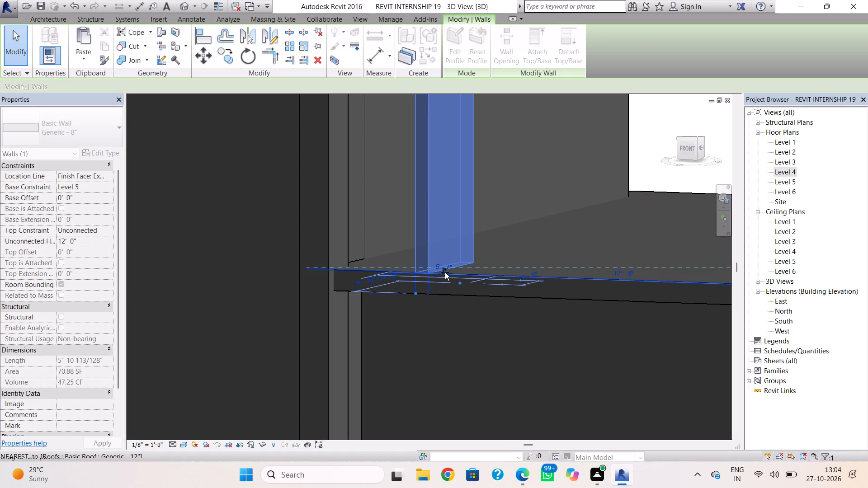
{"action": "left_click_drag", "start_coordinate": [445, 272], "coordinate": [452, 275]}
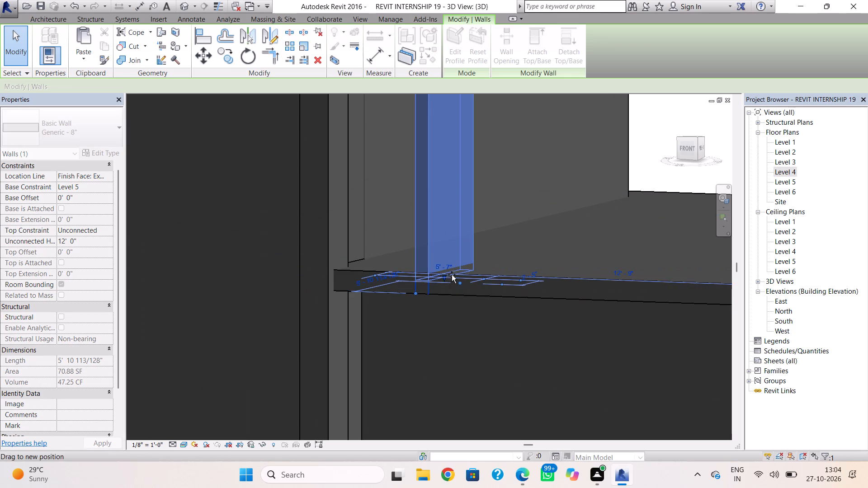
{"action": "left_click_drag", "start_coordinate": [452, 275], "coordinate": [459, 287]}
{"action": "left_click_drag", "start_coordinate": [459, 287], "coordinate": [472, 281]}
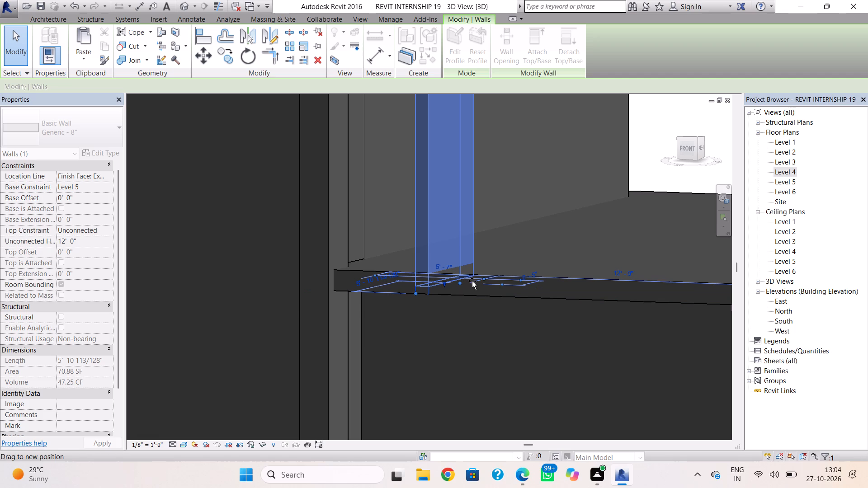
{"action": "left_click_drag", "start_coordinate": [472, 281], "coordinate": [471, 277]}
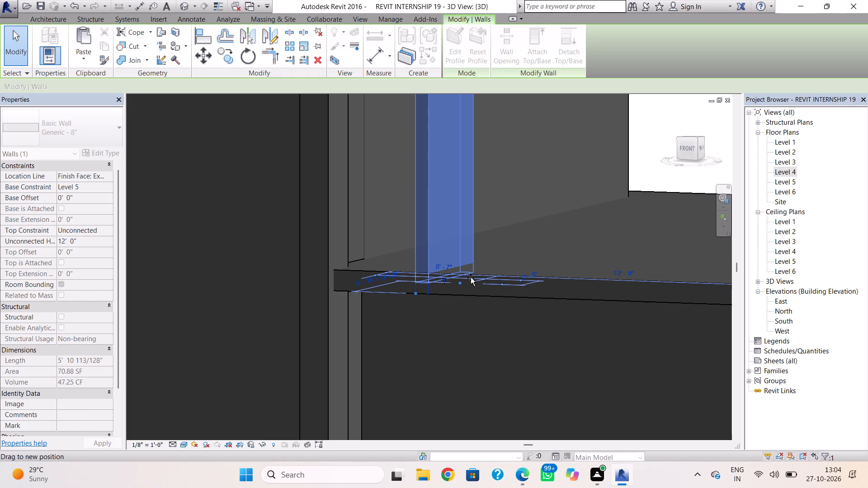
{"action": "left_click_drag", "start_coordinate": [471, 277], "coordinate": [471, 279]}
{"action": "left_click_drag", "start_coordinate": [443, 282], "coordinate": [443, 279]}
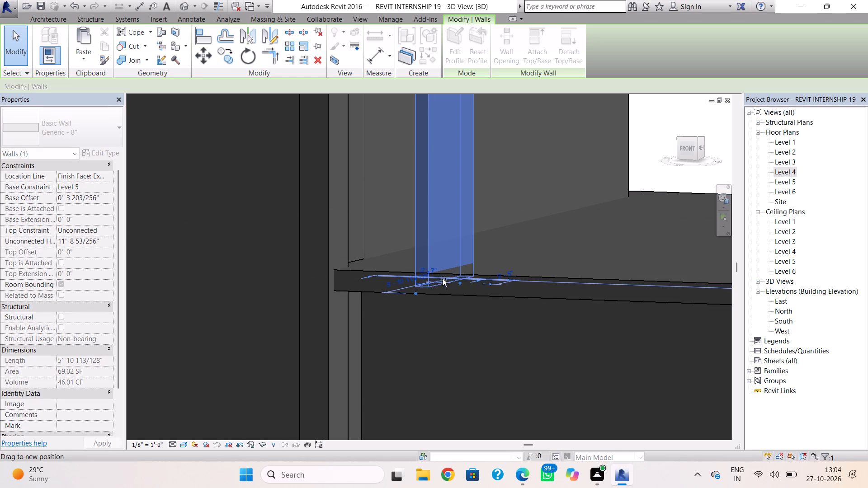
{"action": "left_click_drag", "start_coordinate": [443, 279], "coordinate": [444, 270]}
{"action": "left_click", "coordinate": [521, 239]}
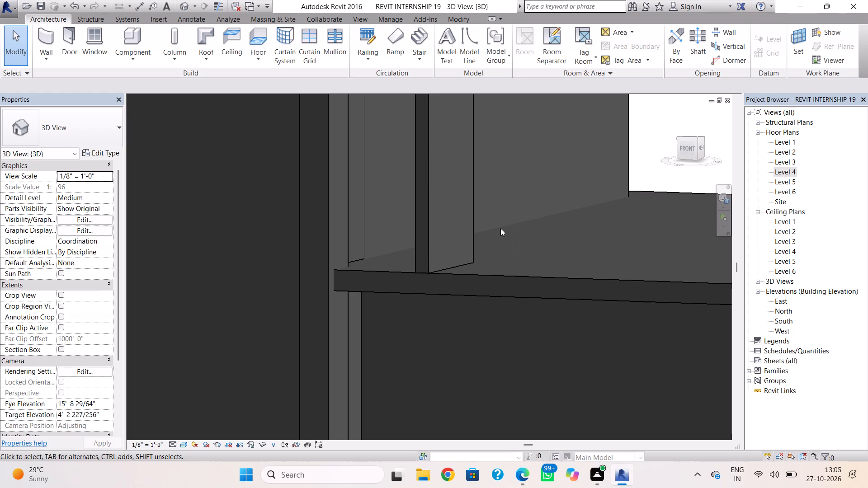
{"action": "key", "text": "Escape"}
Lower the Level 5 side wall's top to the underside of the frame's upper arm, an unconnected height of 9' 6".
{"action": "scroll", "coordinate": [505, 224], "scroll_direction": "down", "scroll_amount": 3}
{"action": "middle_click_drag", "start_coordinate": [505, 224], "coordinate": [505, 231]}
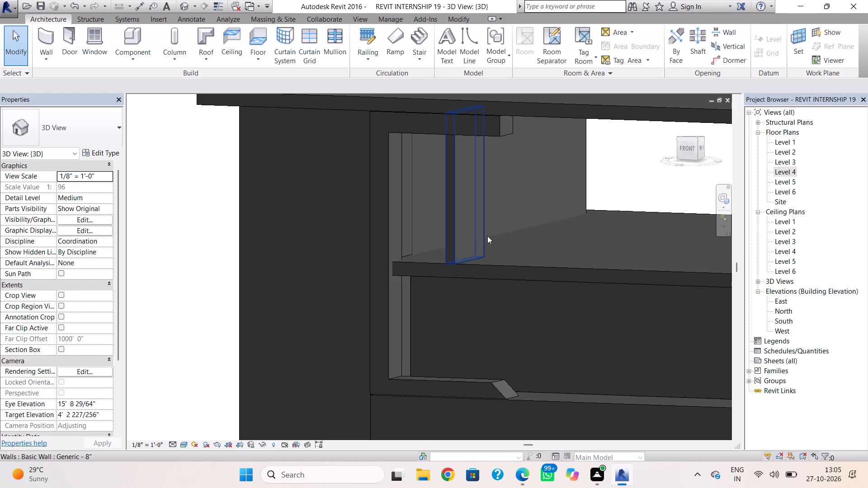
{"action": "scroll", "coordinate": [481, 241], "scroll_direction": "down", "scroll_amount": 2}
{"action": "left_click", "coordinate": [484, 214]}
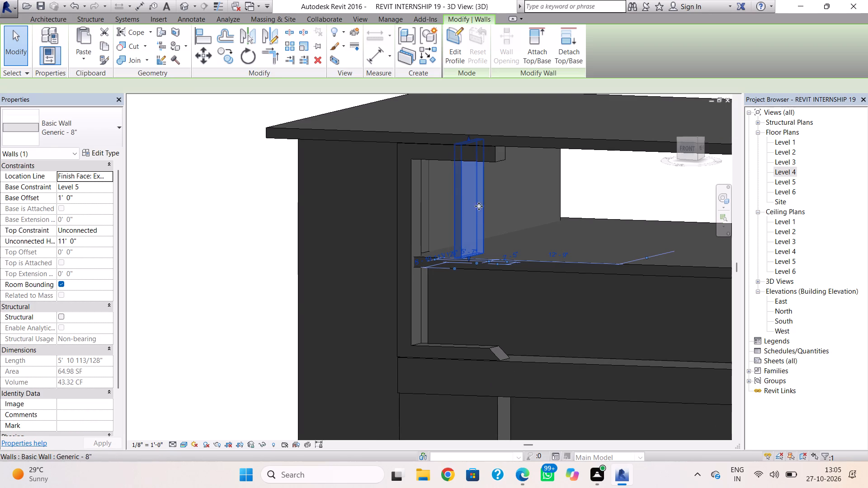
{"action": "left_click_drag", "start_coordinate": [468, 138], "coordinate": [473, 162]}
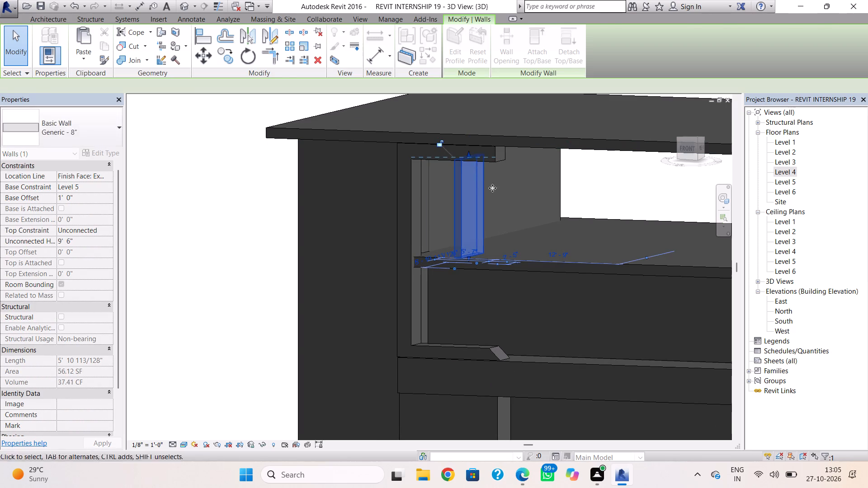
{"action": "left_click", "coordinate": [504, 193]}
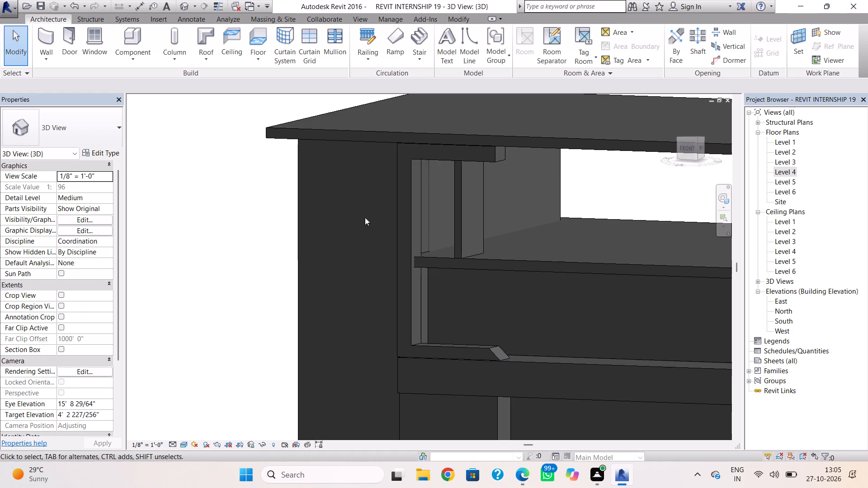
Draw a Curtain Wall 1 about 4' 2" long on Level 5, from the C-shaped frame's upright to the short side wall.
{"action": "left_click", "coordinate": [47, 42]}
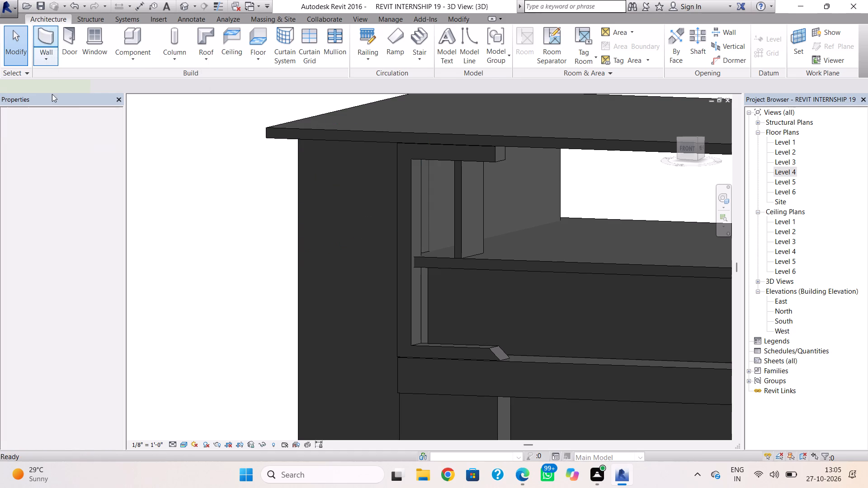
{"action": "left_click", "coordinate": [67, 114]}
{"action": "scroll", "coordinate": [88, 169], "scroll_direction": "down", "scroll_amount": 5}
{"action": "left_click", "coordinate": [67, 302]}
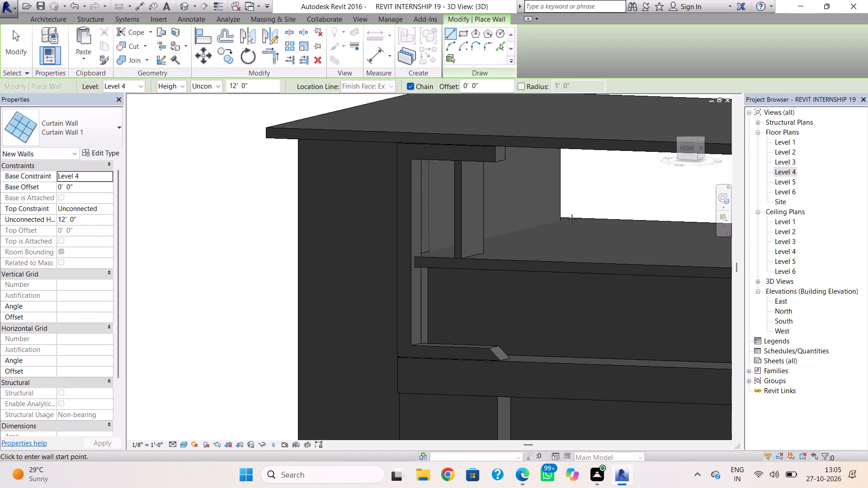
{"action": "double_click", "coordinate": [782, 181]}
{"action": "scroll", "coordinate": [472, 248], "scroll_direction": "down", "scroll_amount": 1}
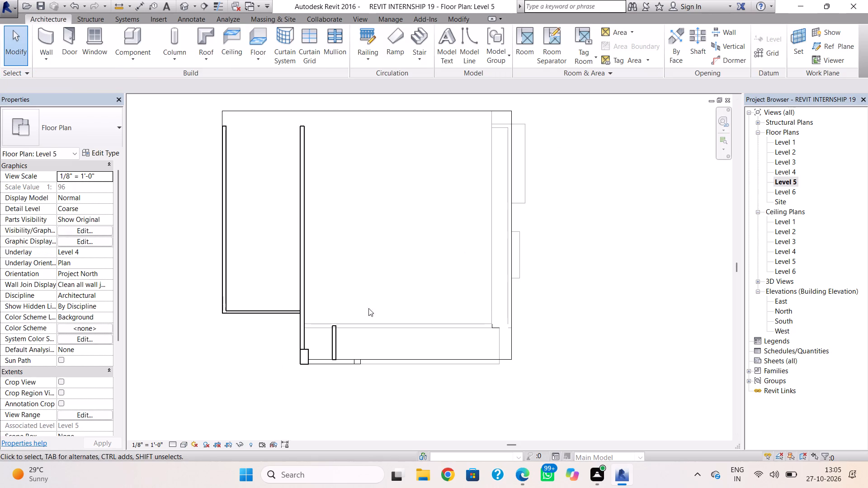
{"action": "scroll", "coordinate": [347, 308], "scroll_direction": "up", "scroll_amount": 2}
{"action": "left_click", "coordinate": [51, 41]}
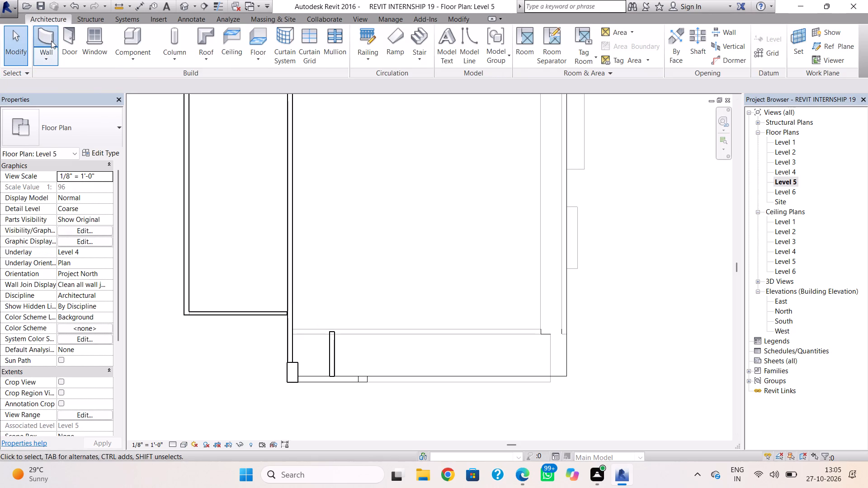
{"action": "scroll", "coordinate": [325, 407], "scroll_direction": "up", "scroll_amount": 4}
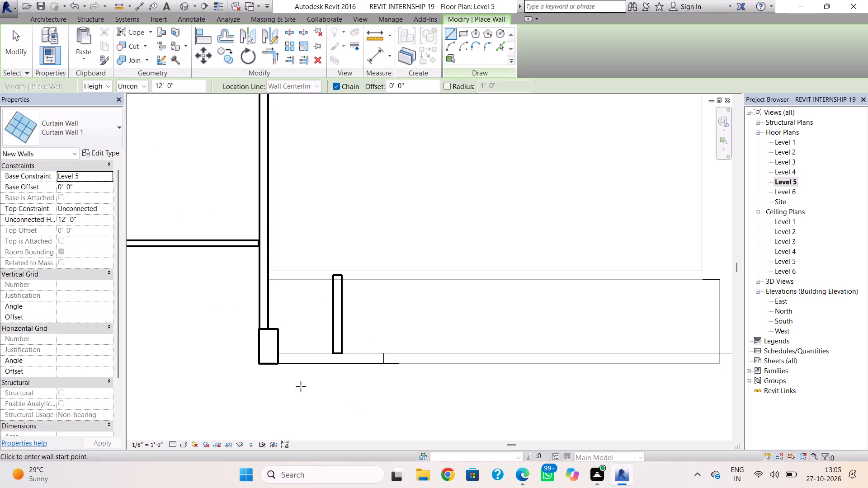
{"action": "scroll", "coordinate": [300, 385], "scroll_direction": "up", "scroll_amount": 3}
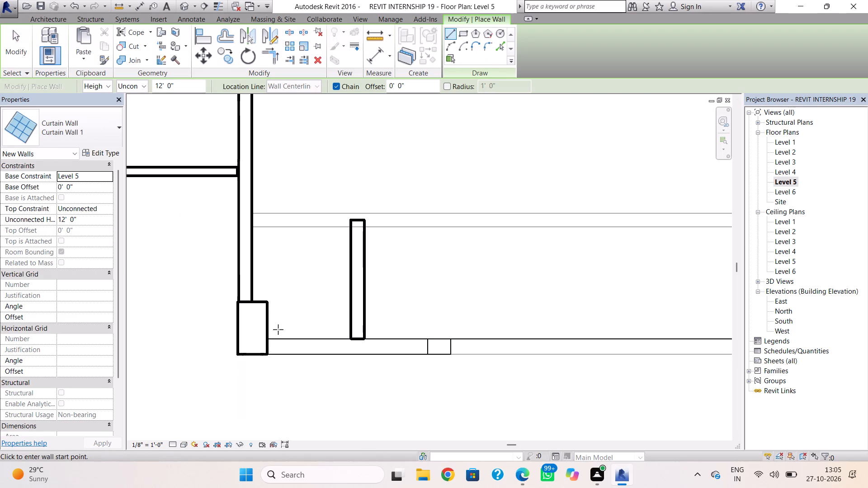
{"action": "left_click", "coordinate": [268, 329]}
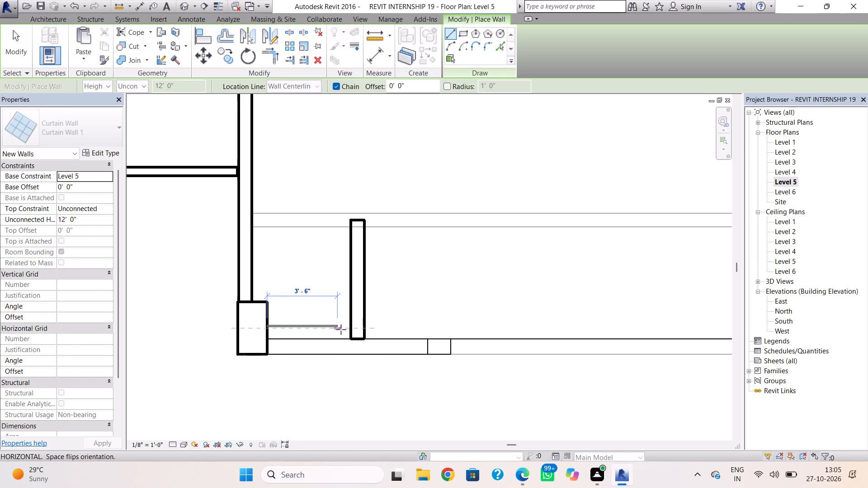
{"action": "left_click", "coordinate": [348, 329]}
{"action": "key", "text": "Escape"}
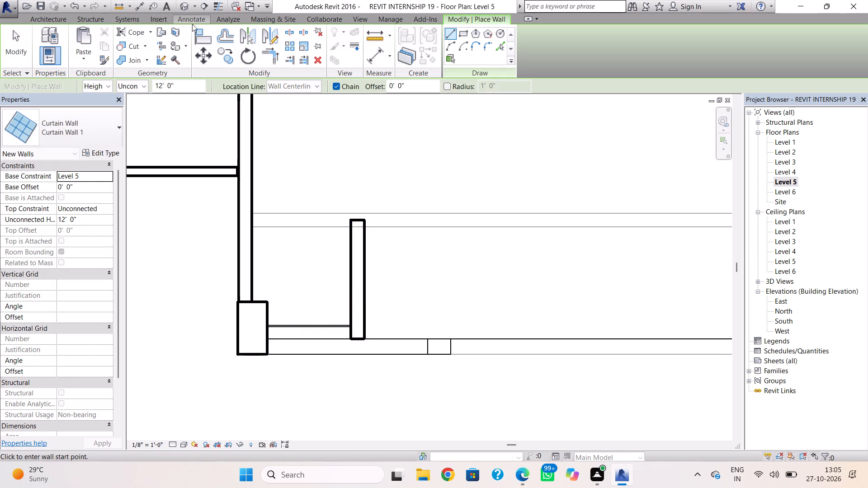
{"action": "left_click", "coordinate": [182, 10]}
{"action": "key", "text": "Escape"}
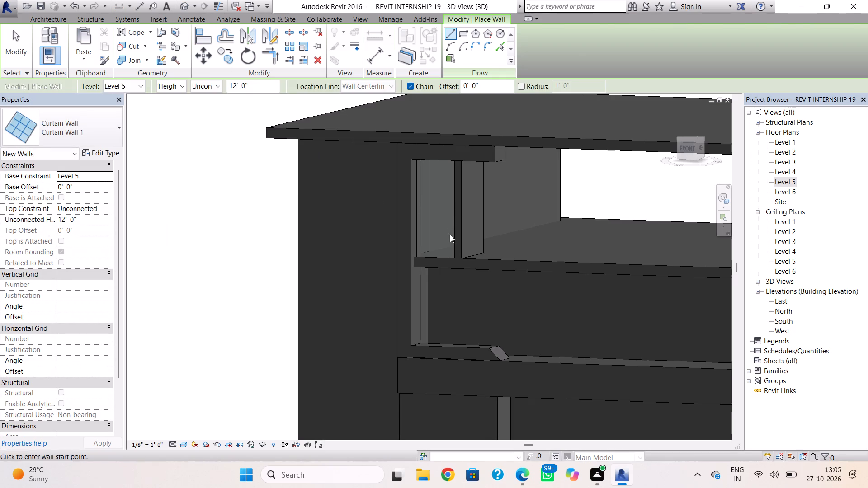
In the 3D view, stretch the curtain wall between the frame's lower and upper arms, with base offset -7' 6" and unconnected height 18' 0".
{"action": "left_click", "coordinate": [453, 244]}
{"action": "left_click_drag", "start_coordinate": [435, 270], "coordinate": [434, 345]}
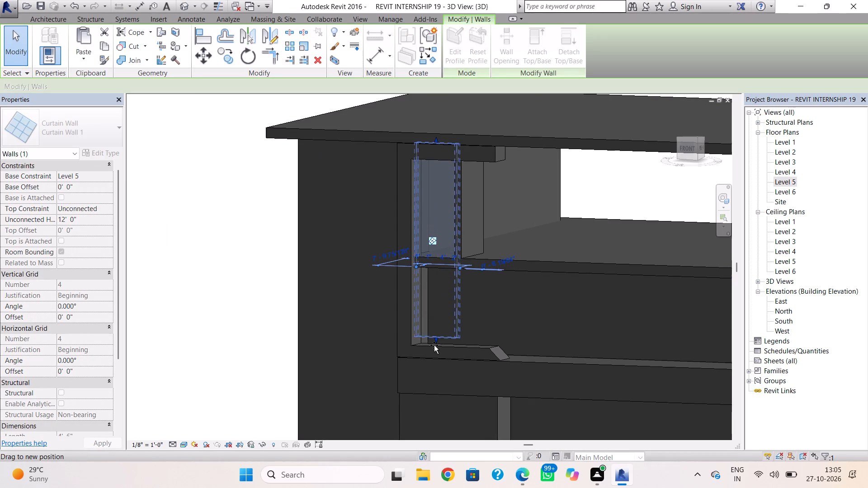
{"action": "left_click_drag", "start_coordinate": [434, 345], "coordinate": [434, 348]}
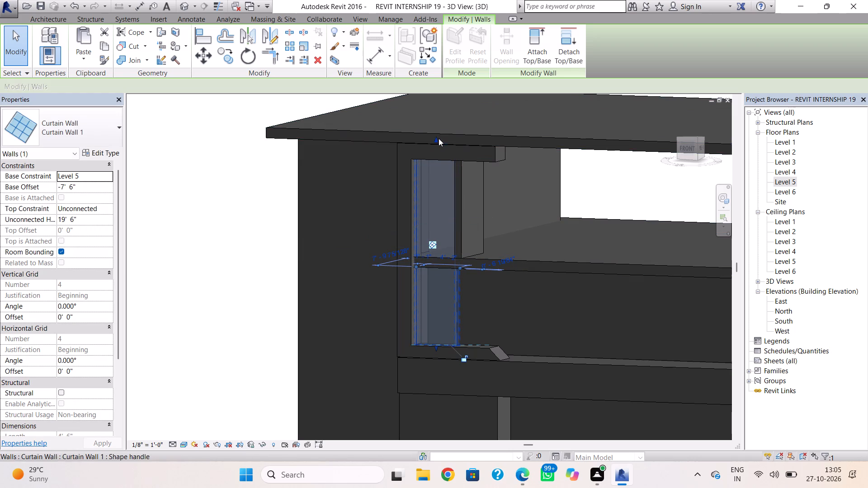
{"action": "left_click_drag", "start_coordinate": [439, 138], "coordinate": [437, 157]}
{"action": "key", "text": "Escape"}
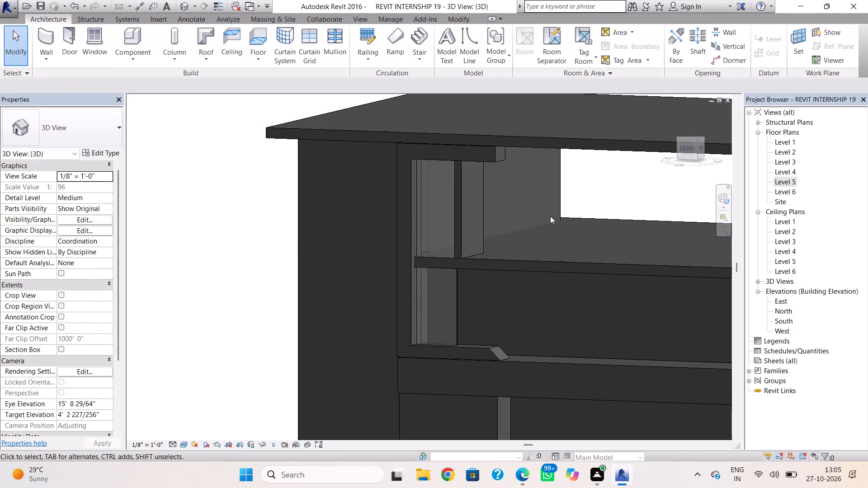
Nudge the curtain wall slightly outward, toward the front face of the C-shaped frame.
{"action": "right_click_drag", "start_coordinate": [550, 218], "coordinate": [503, 245], "text": "shift"}
{"action": "left_click", "coordinate": [453, 287]}
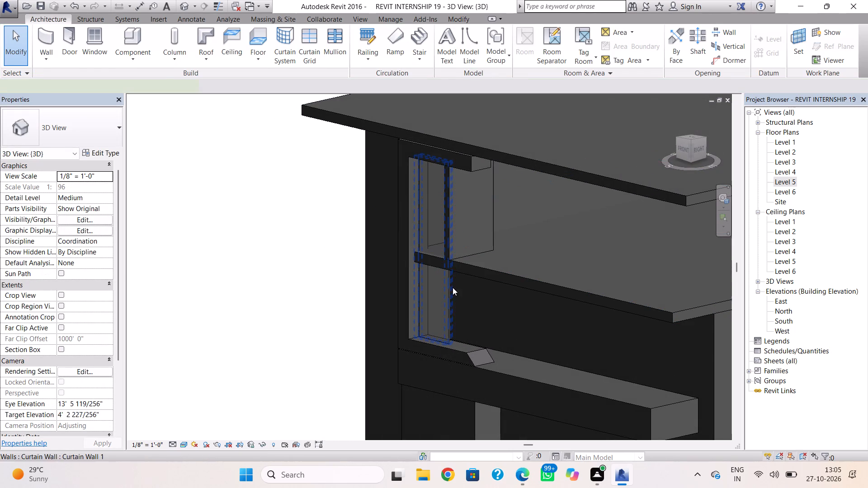
{"action": "key", "text": "Left"}
{"action": "key", "text": "Left"}
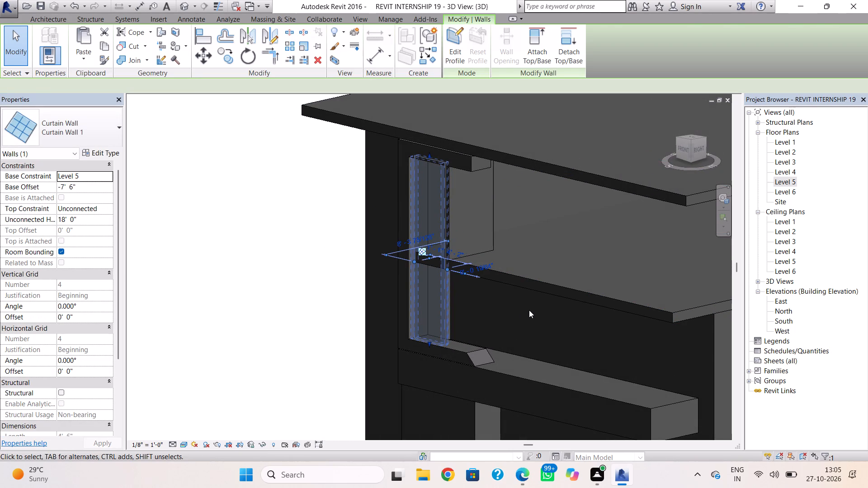
{"action": "left_click", "coordinate": [529, 310]}
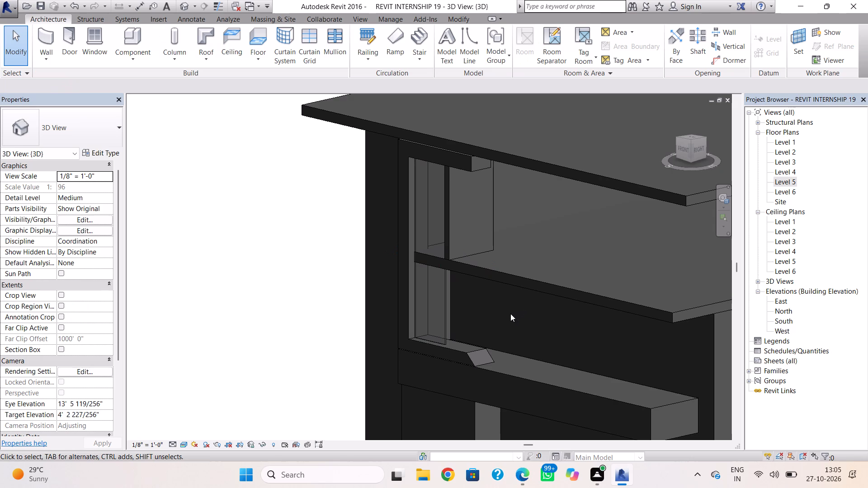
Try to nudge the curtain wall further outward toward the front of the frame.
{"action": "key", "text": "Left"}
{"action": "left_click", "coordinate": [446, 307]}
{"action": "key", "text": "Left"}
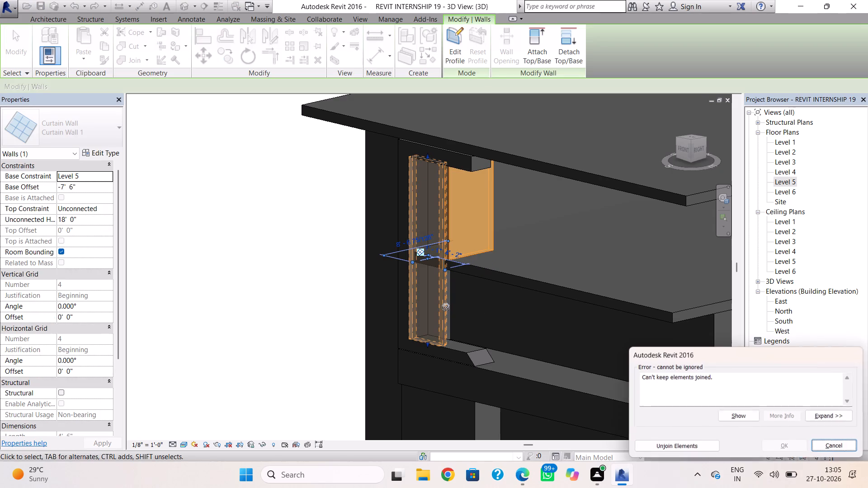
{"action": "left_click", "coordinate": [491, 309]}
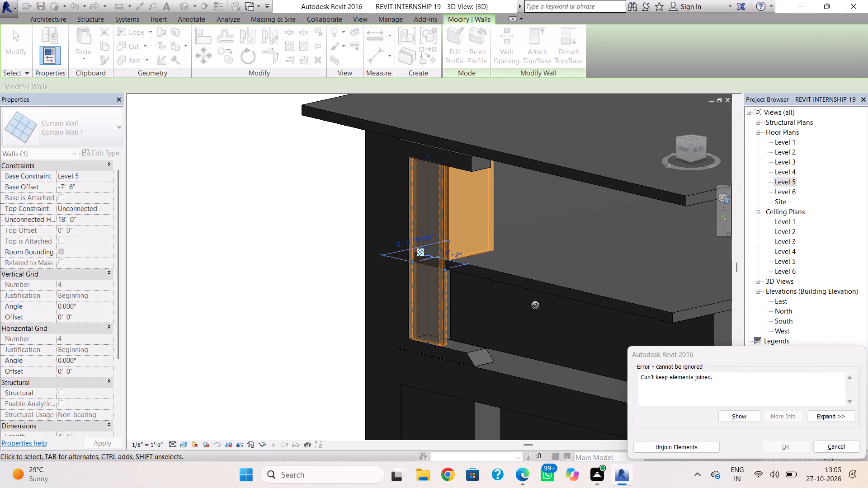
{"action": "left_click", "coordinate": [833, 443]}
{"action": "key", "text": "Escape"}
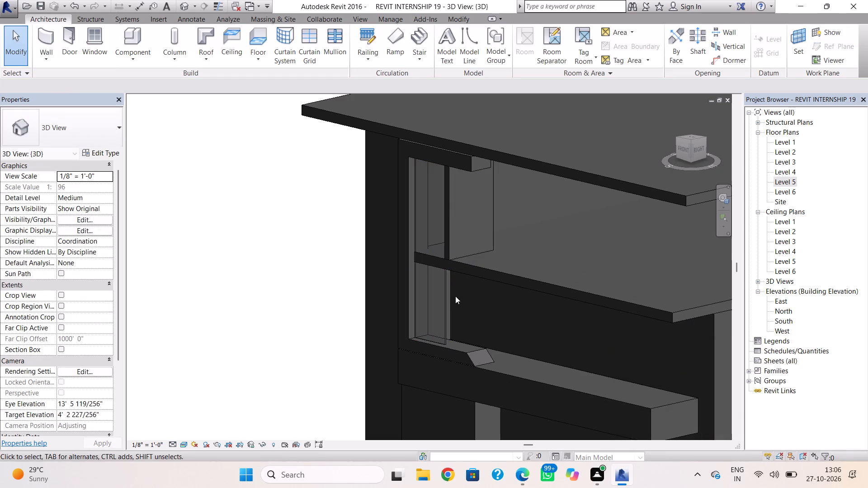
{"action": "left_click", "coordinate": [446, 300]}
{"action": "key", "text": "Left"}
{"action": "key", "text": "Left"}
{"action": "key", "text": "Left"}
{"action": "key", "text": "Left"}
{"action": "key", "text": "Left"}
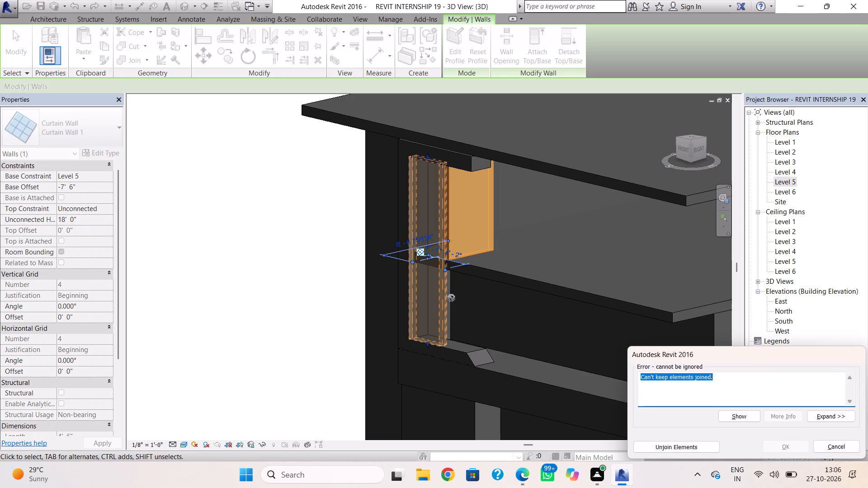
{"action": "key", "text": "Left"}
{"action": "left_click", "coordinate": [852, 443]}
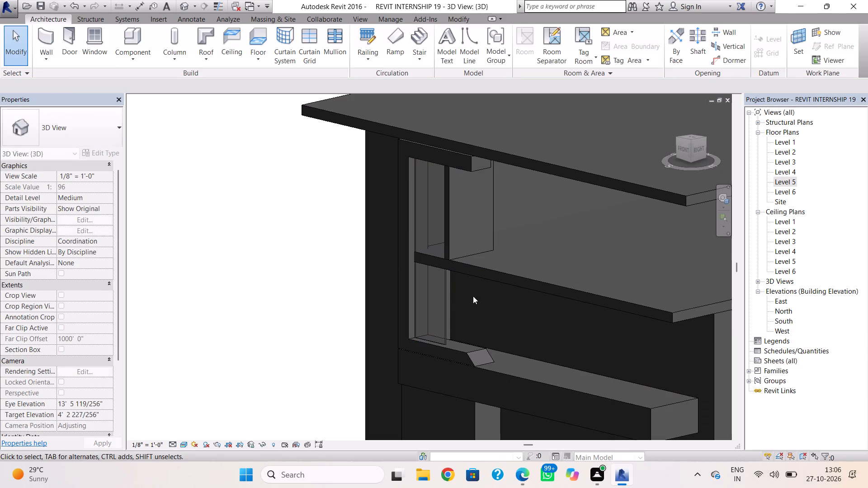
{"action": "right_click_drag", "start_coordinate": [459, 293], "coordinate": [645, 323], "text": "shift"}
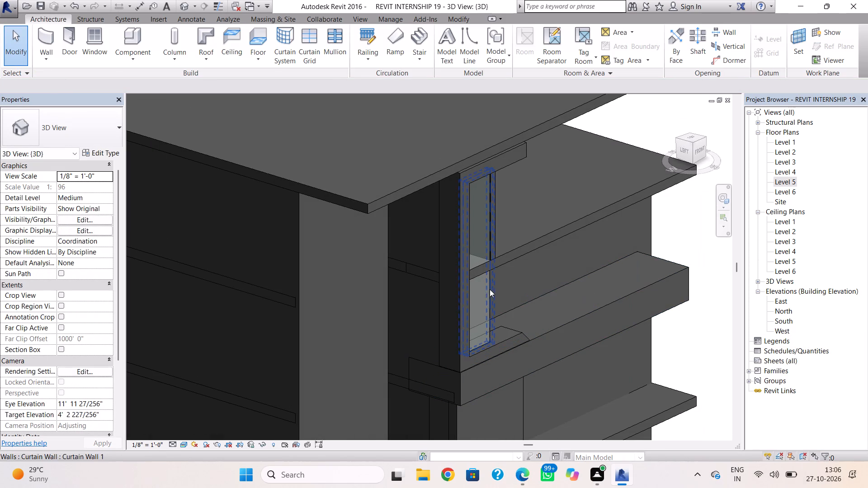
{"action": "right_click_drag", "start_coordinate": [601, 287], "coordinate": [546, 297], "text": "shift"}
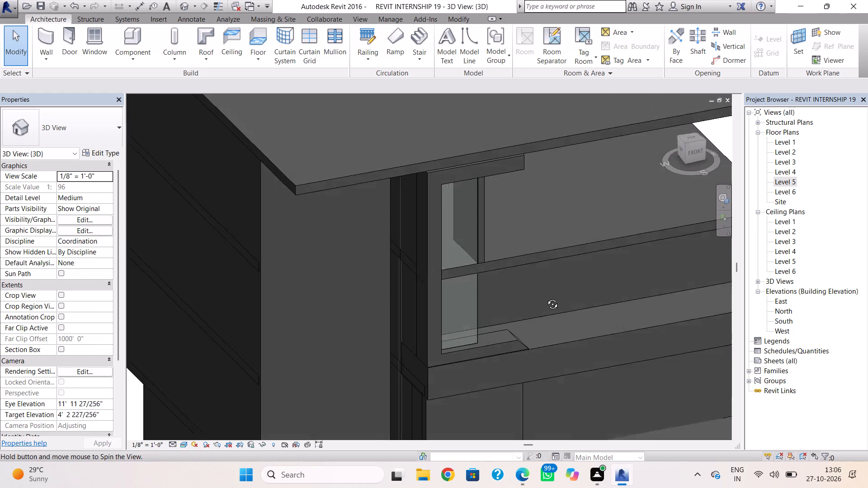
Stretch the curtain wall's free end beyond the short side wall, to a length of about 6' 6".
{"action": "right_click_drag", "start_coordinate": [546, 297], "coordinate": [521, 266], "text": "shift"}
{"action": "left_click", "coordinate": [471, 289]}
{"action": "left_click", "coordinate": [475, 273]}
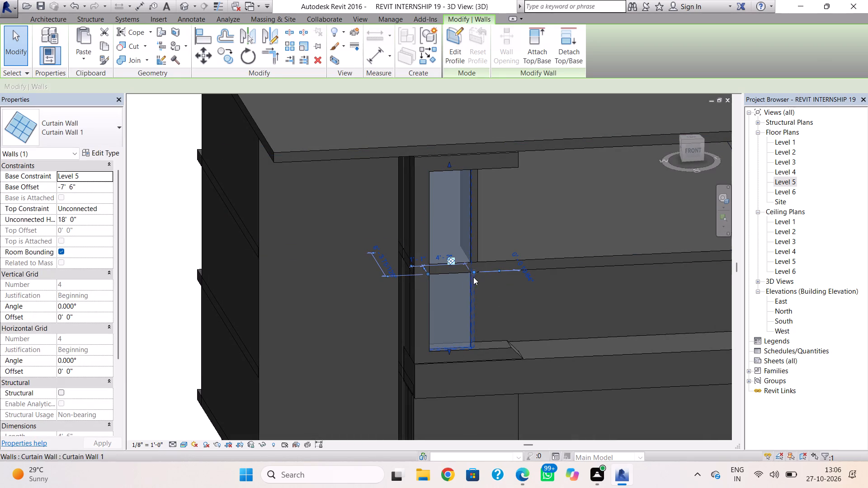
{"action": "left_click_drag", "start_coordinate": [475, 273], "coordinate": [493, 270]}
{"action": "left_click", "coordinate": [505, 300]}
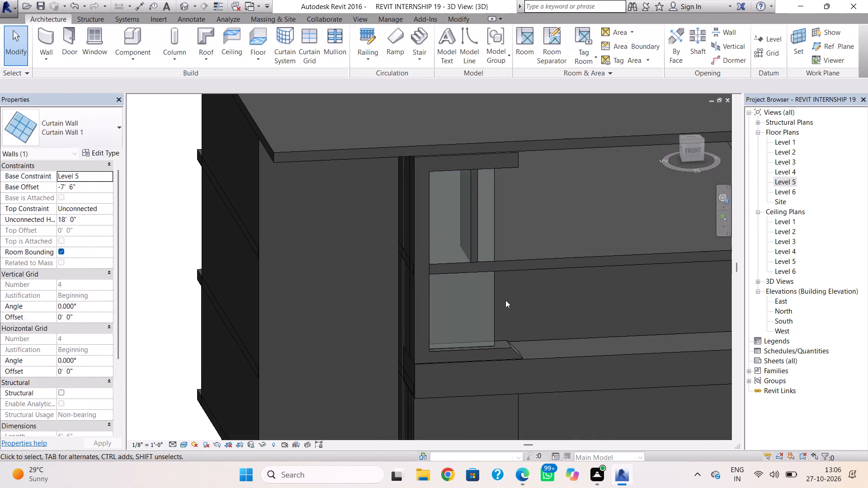
Nudge the short Generic - 8" side wall on Level 5 slightly away from the C-shaped frame's upright.
{"action": "right_click_drag", "start_coordinate": [533, 235], "coordinate": [467, 241], "text": "shift"}
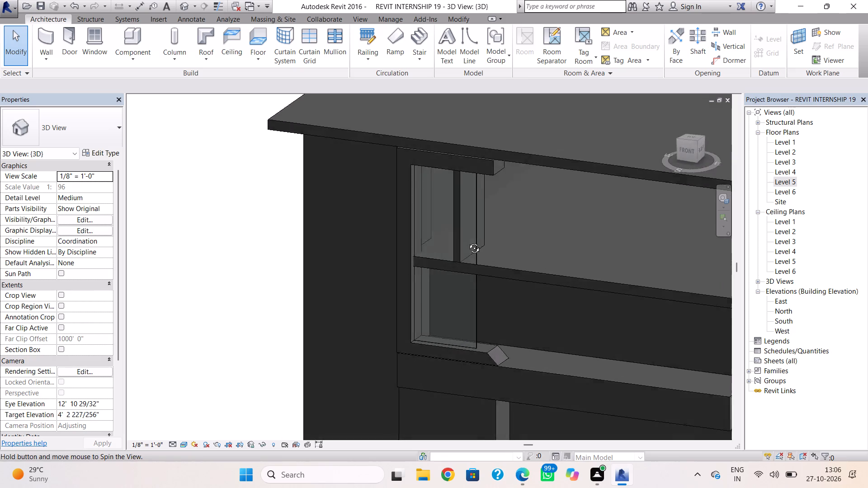
{"action": "right_click_drag", "start_coordinate": [467, 241], "coordinate": [413, 235], "text": "shift"}
{"action": "left_click", "coordinate": [494, 223]}
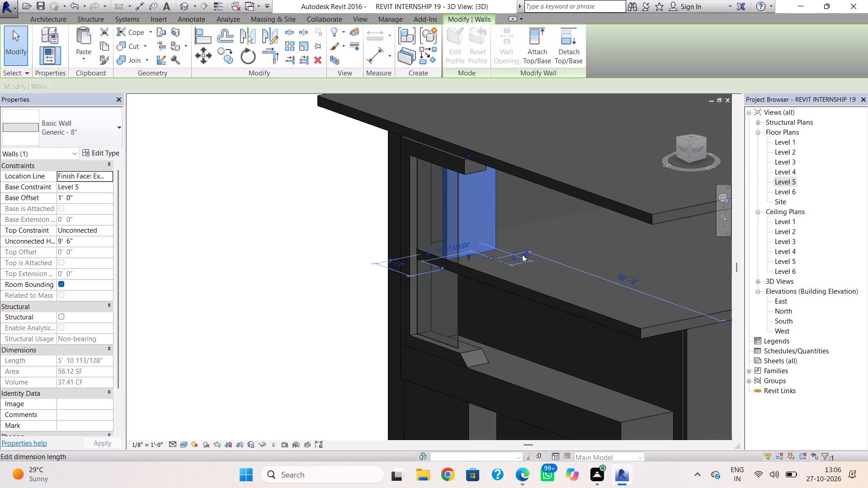
{"action": "key", "text": "Right"}
{"action": "key", "text": "Right"}
{"action": "key", "text": "Right"}
{"action": "left_click", "coordinate": [522, 274]}
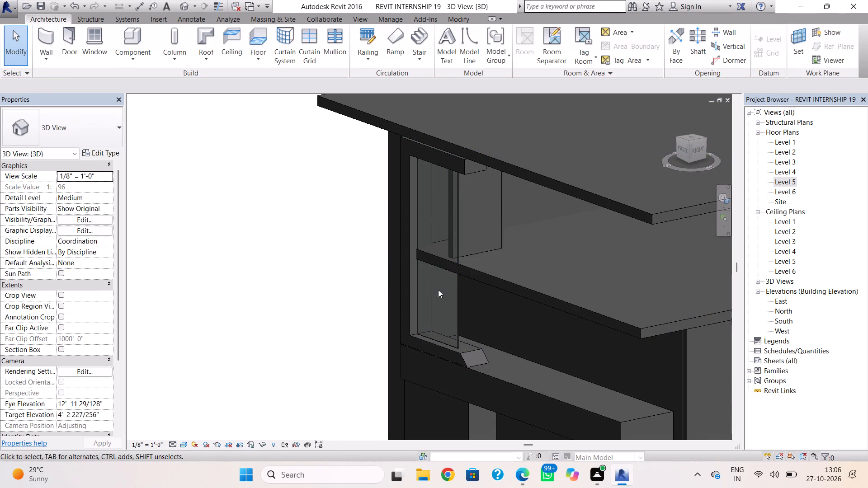
{"action": "key", "text": "Escape"}
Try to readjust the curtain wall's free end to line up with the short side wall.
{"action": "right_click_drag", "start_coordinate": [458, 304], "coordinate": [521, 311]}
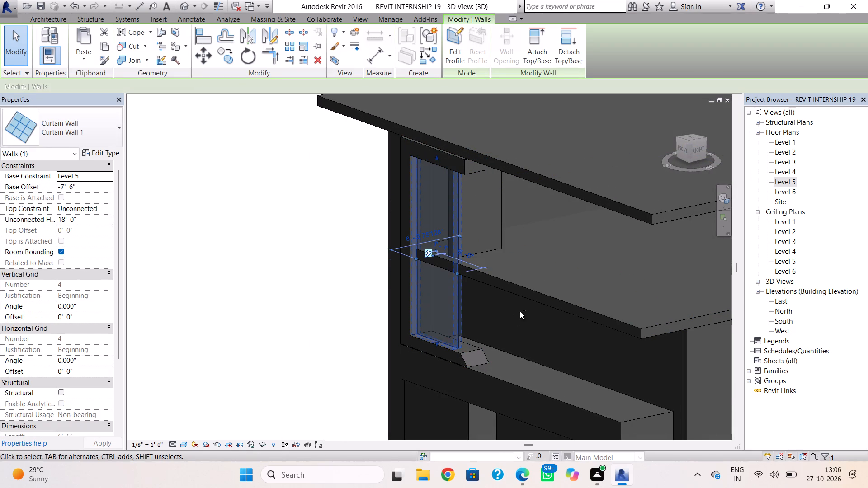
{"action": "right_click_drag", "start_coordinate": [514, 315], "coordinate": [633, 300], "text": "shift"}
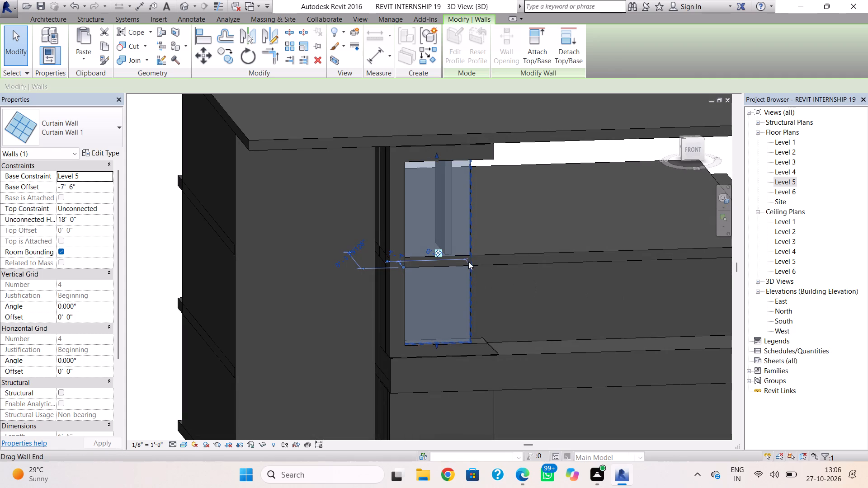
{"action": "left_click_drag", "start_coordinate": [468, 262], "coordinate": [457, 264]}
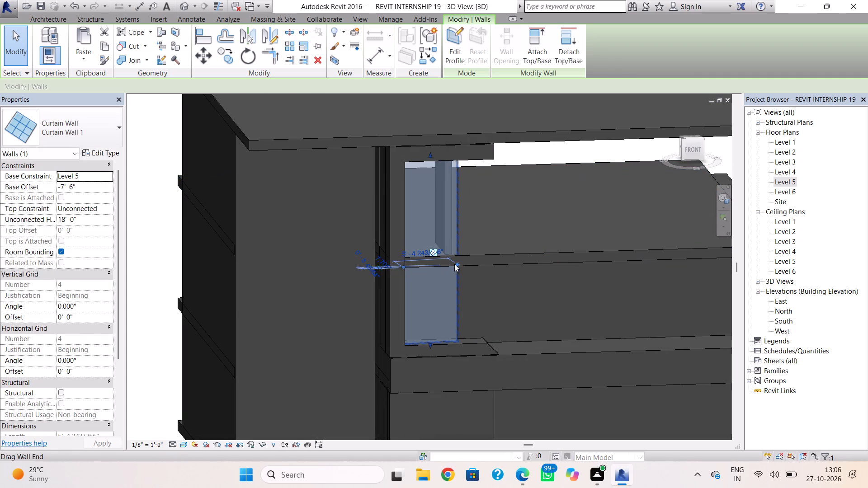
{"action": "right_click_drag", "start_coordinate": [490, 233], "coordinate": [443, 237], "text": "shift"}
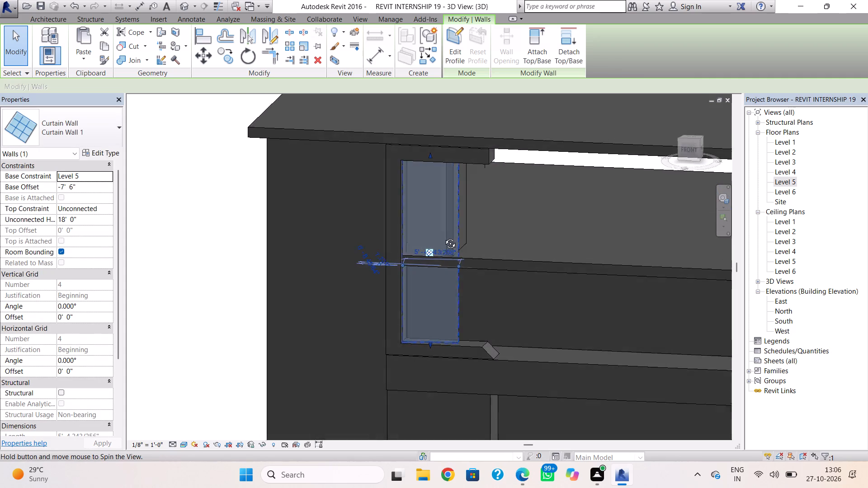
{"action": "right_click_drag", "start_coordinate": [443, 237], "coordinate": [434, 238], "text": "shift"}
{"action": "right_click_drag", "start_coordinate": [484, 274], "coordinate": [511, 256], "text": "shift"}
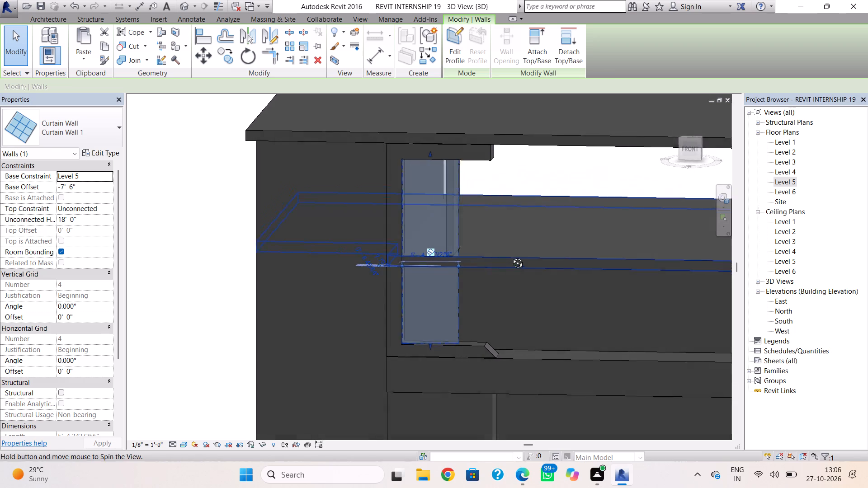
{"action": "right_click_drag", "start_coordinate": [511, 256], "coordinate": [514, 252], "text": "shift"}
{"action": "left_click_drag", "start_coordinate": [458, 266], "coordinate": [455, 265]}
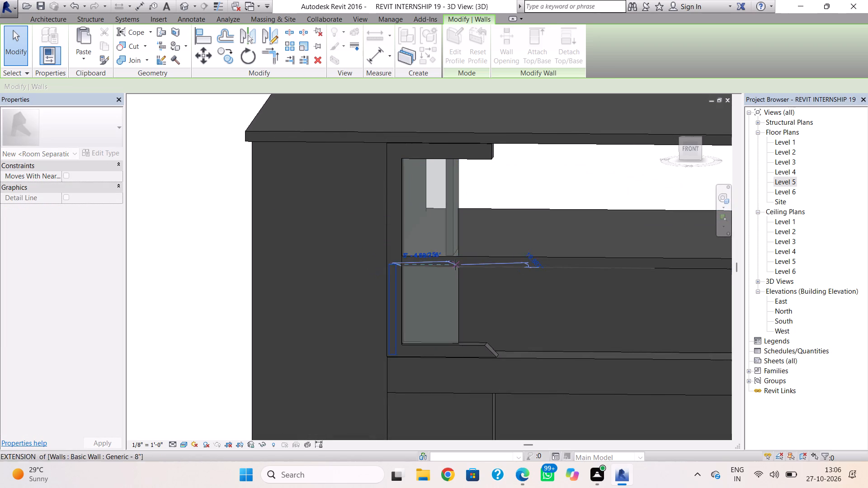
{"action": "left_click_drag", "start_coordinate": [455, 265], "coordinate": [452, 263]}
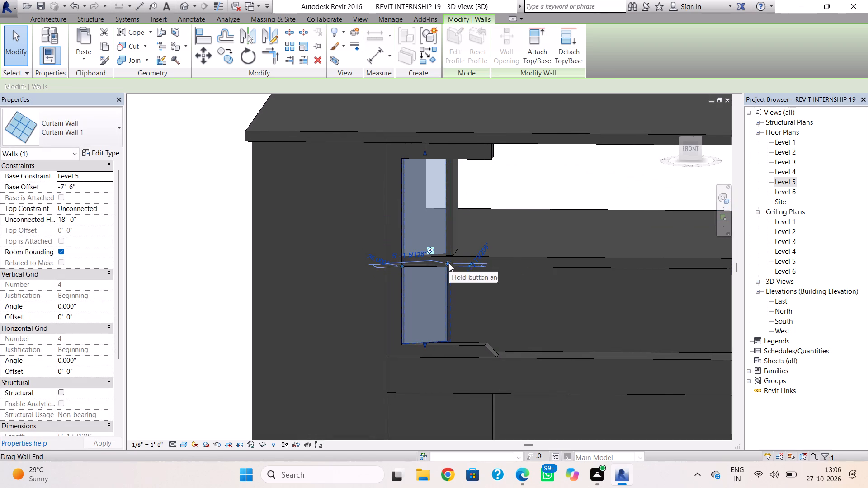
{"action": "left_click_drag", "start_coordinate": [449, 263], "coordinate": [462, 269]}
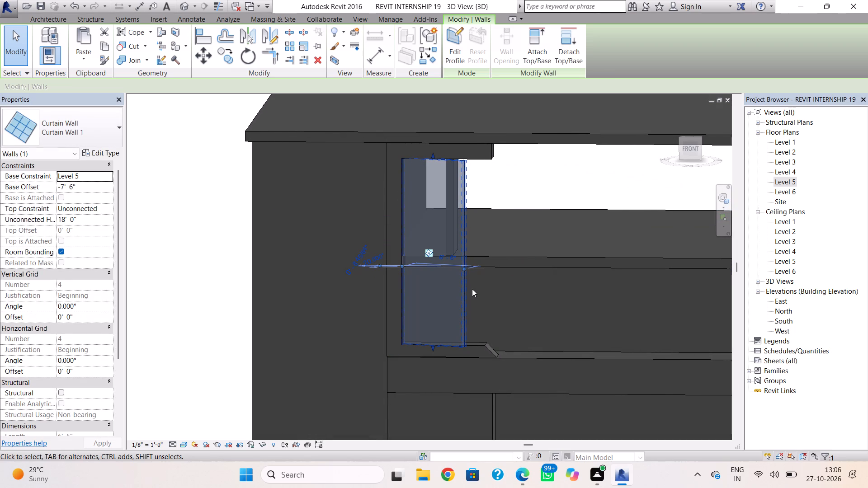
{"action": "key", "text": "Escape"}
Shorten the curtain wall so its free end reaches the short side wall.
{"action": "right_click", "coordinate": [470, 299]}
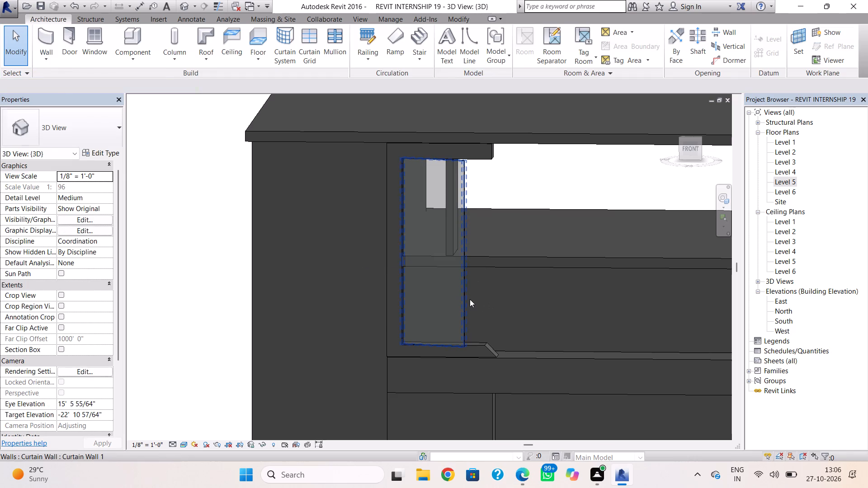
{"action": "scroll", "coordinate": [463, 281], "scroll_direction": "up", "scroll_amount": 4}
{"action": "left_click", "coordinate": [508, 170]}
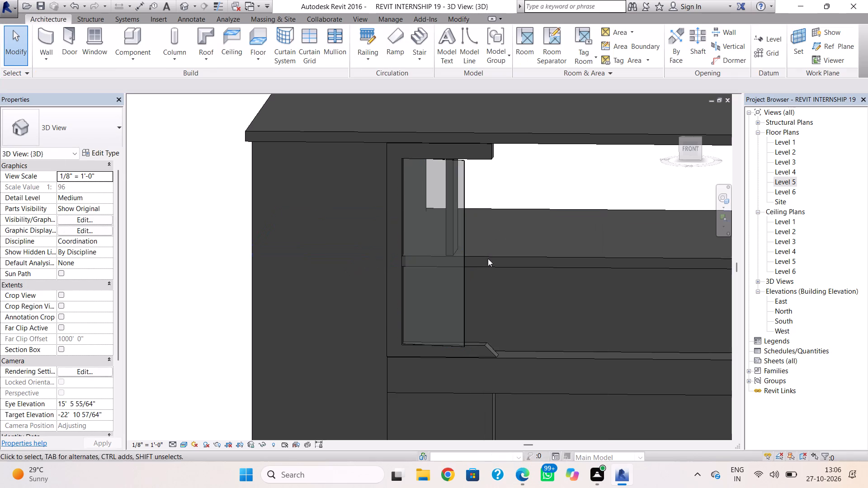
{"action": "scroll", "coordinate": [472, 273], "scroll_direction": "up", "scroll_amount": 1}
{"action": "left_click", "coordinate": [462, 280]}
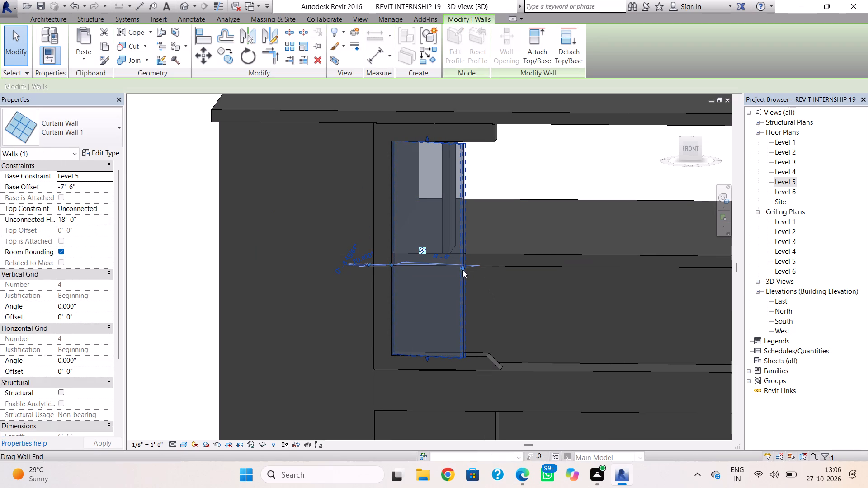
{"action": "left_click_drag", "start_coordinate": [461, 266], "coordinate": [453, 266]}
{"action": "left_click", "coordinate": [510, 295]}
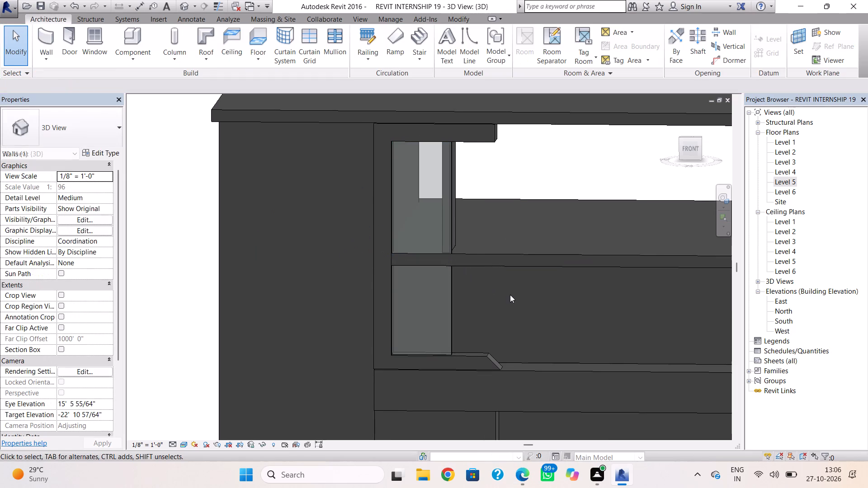
Nudge the short side wall once more, away from the frame's upright toward the curtain wall's free end.
{"action": "right_click_drag", "start_coordinate": [505, 299], "coordinate": [512, 312], "text": "shift"}
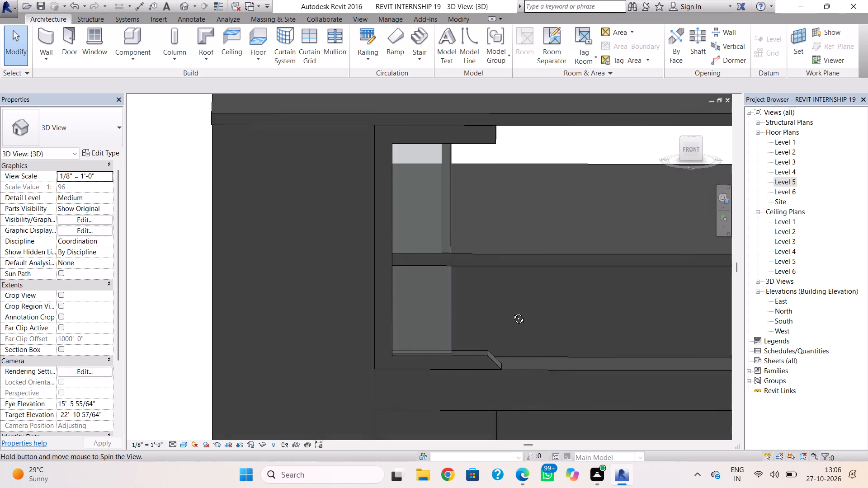
{"action": "right_click_drag", "start_coordinate": [512, 312], "coordinate": [511, 313], "text": "shift"}
{"action": "right_click_drag", "start_coordinate": [537, 253], "coordinate": [429, 283], "text": "shift"}
{"action": "left_click", "coordinate": [455, 255]}
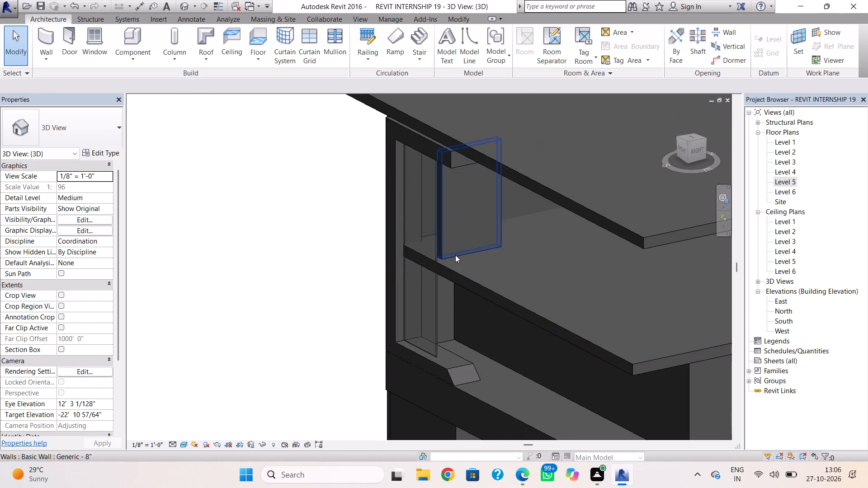
{"action": "right_click_drag", "start_coordinate": [467, 264], "coordinate": [571, 229], "text": "shift"}
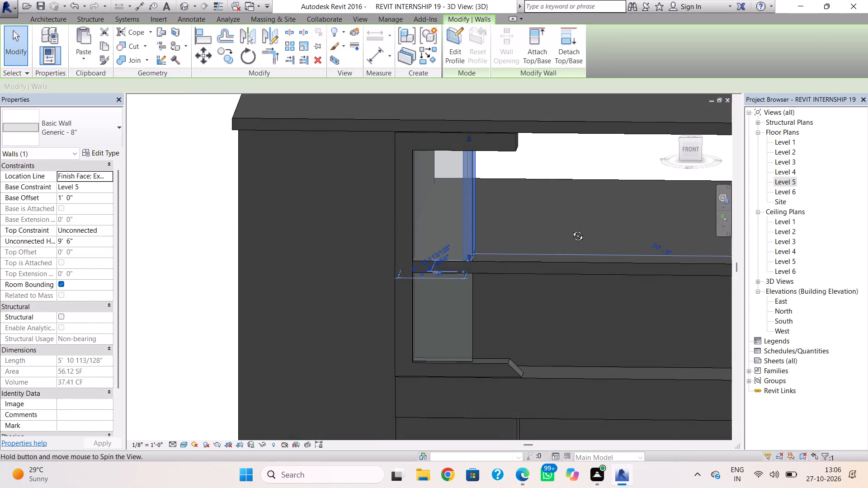
{"action": "right_click_drag", "start_coordinate": [571, 229], "coordinate": [576, 225], "text": "shift"}
{"action": "key", "text": "Right"}
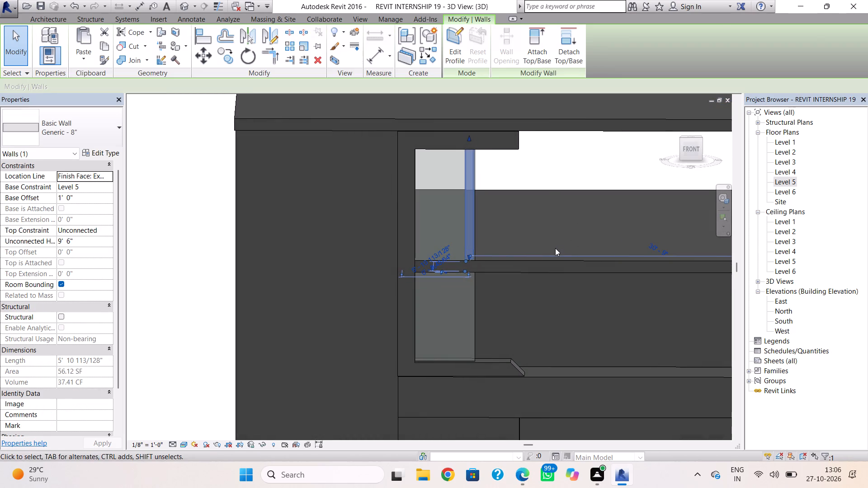
{"action": "left_click", "coordinate": [527, 305]}
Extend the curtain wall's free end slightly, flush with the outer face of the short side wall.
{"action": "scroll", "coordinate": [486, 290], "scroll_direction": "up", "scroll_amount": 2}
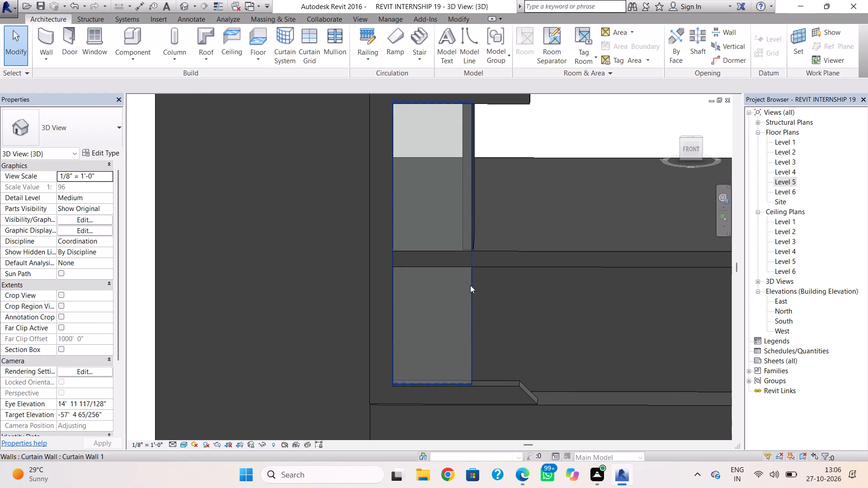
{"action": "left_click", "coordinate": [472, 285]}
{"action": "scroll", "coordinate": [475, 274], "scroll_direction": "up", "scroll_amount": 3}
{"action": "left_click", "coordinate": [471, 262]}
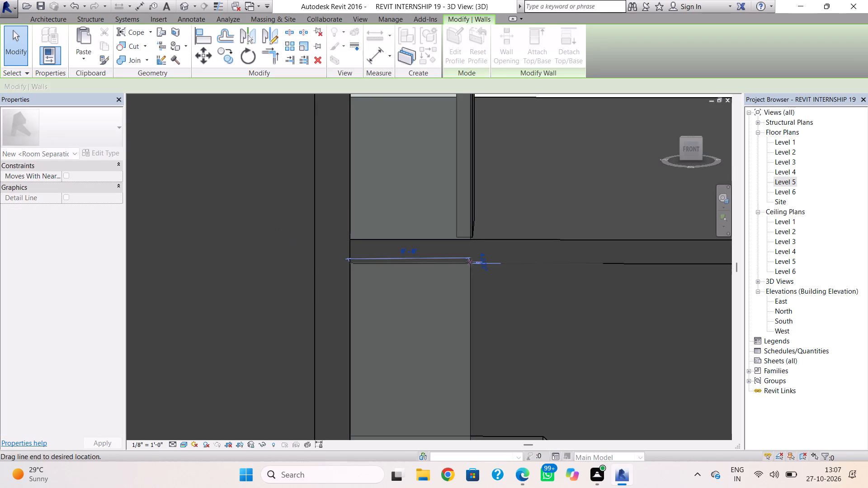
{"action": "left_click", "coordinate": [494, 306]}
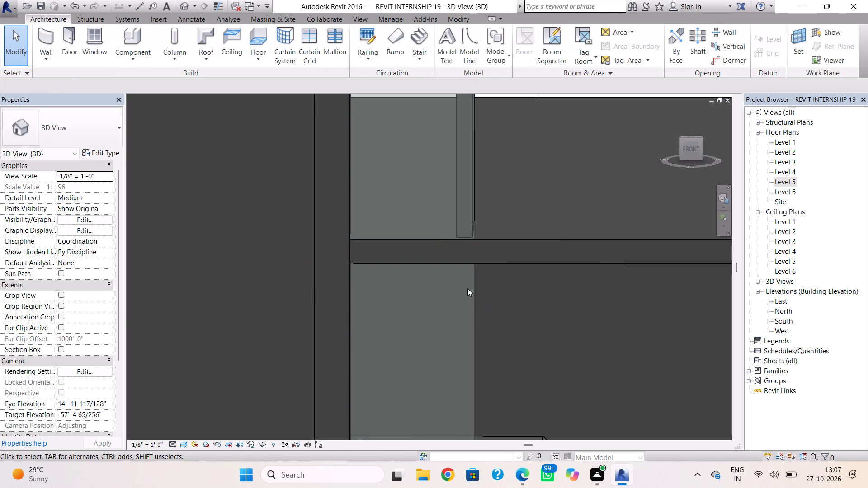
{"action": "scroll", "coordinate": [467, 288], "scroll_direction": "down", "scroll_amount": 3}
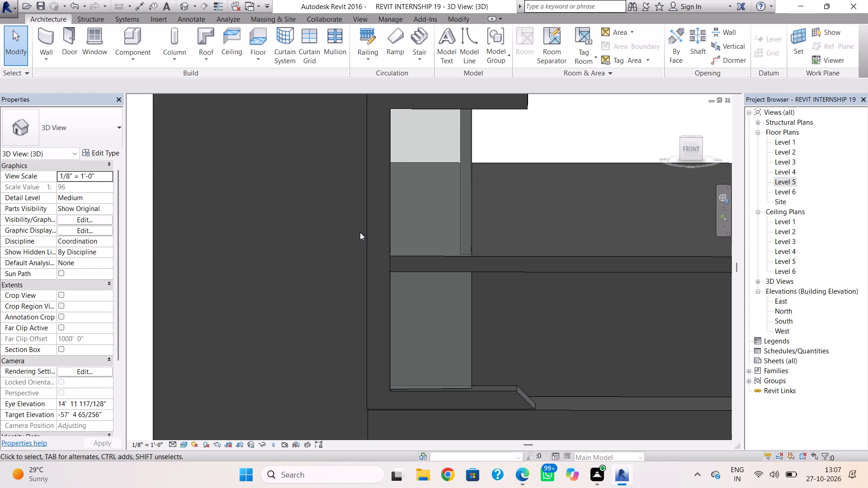
Check the type properties of the curtain wall in the C-shaped frame.
{"action": "left_click", "coordinate": [470, 305]}
{"action": "left_click", "coordinate": [109, 155]}
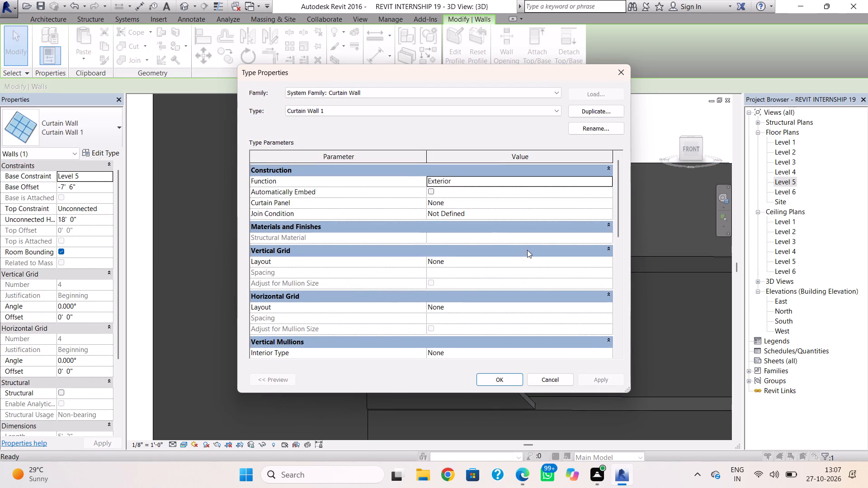
{"action": "left_click", "coordinate": [531, 242]}
{"action": "left_click", "coordinate": [545, 240]}
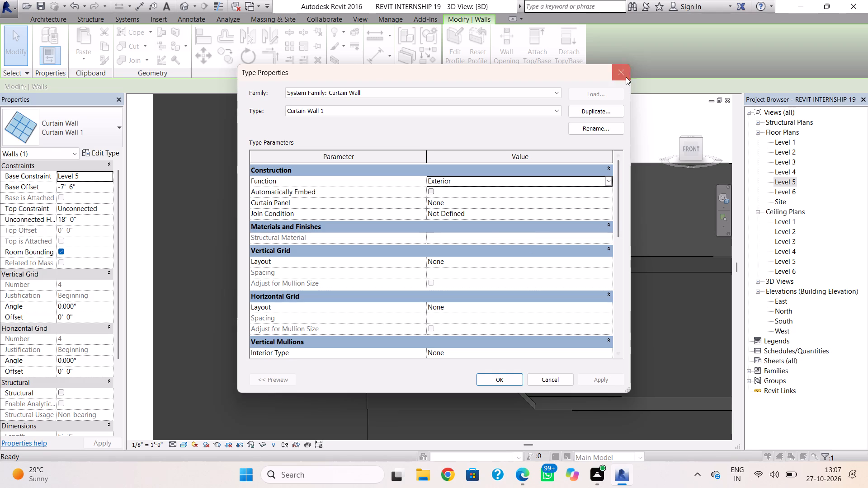
{"action": "left_click", "coordinate": [626, 77]}
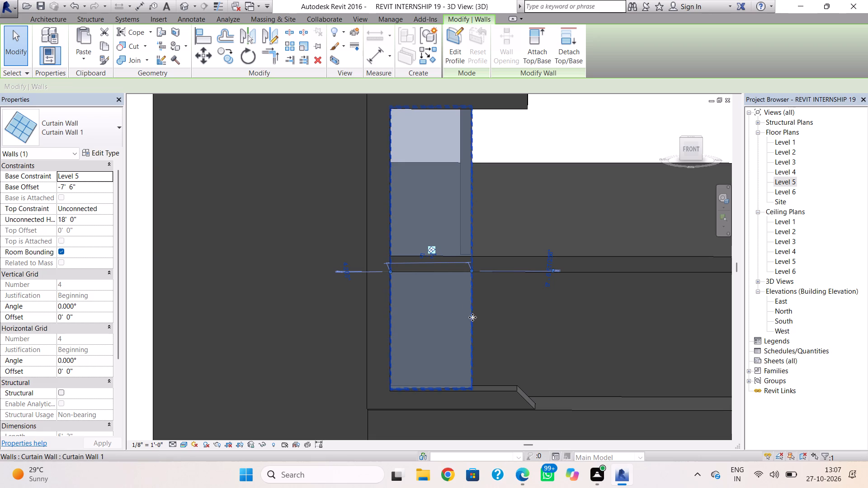
Delete the curtain wall from the C-shaped frame's opening.
{"action": "key", "text": "Delete"}
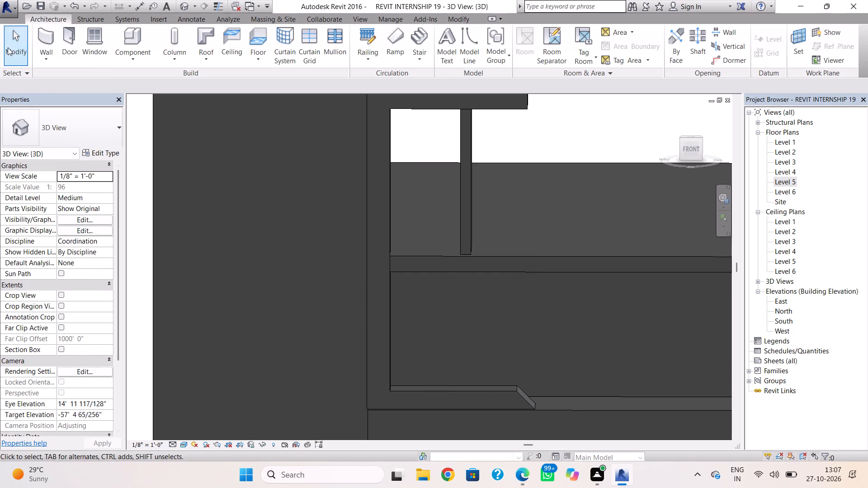
Draw a Generic - 4" Brick wall on Level 5 across the C-shaped frame's opening, about 5'-2" long from the corner upright.
{"action": "left_click", "coordinate": [34, 35]}
{"action": "left_click", "coordinate": [66, 128]}
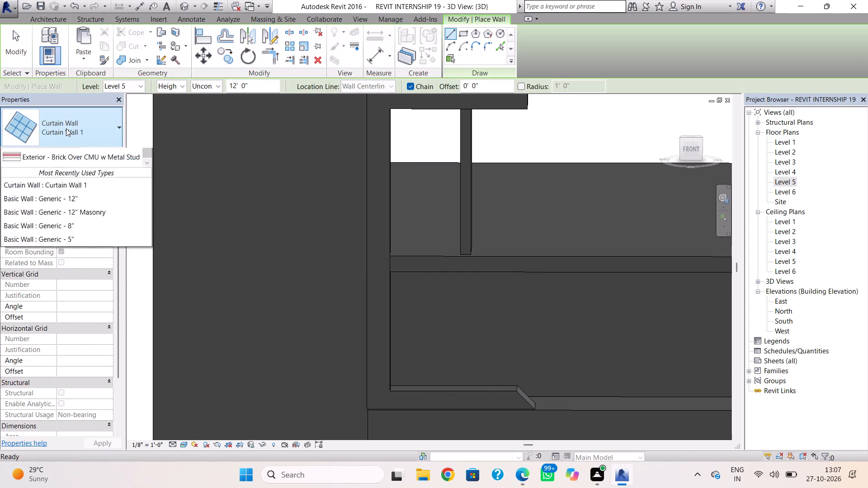
{"action": "scroll", "coordinate": [77, 208], "scroll_direction": "up", "scroll_amount": 11}
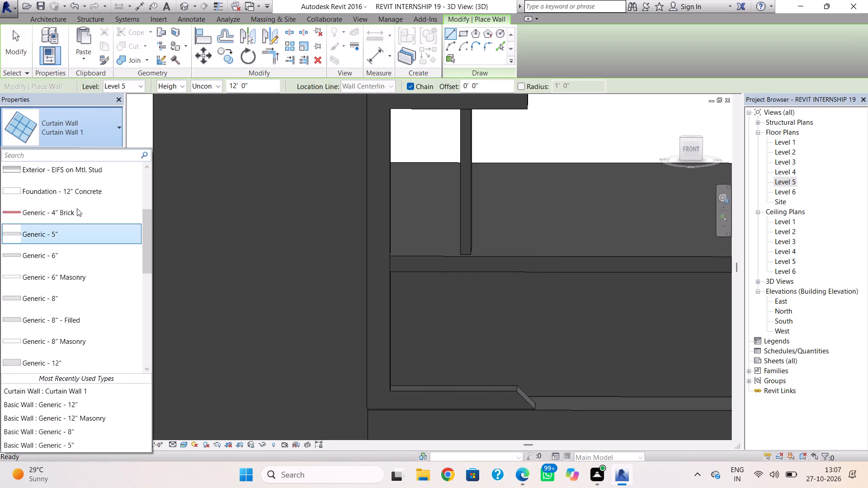
{"action": "scroll", "coordinate": [77, 208], "scroll_direction": "up", "scroll_amount": 1}
{"action": "left_click", "coordinate": [74, 236]}
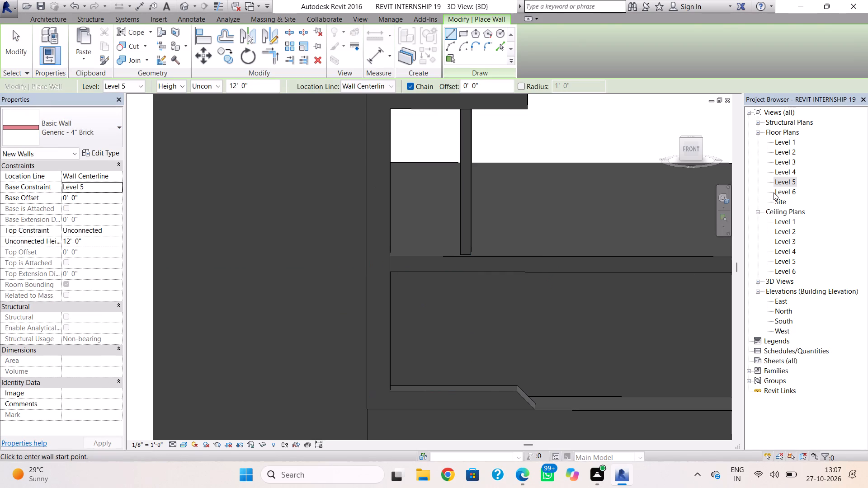
{"action": "double_click", "coordinate": [784, 178]}
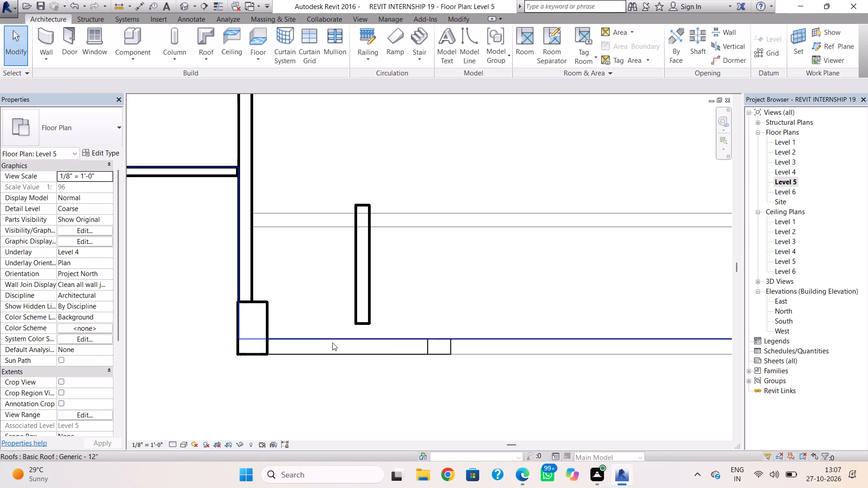
{"action": "left_click", "coordinate": [53, 44]}
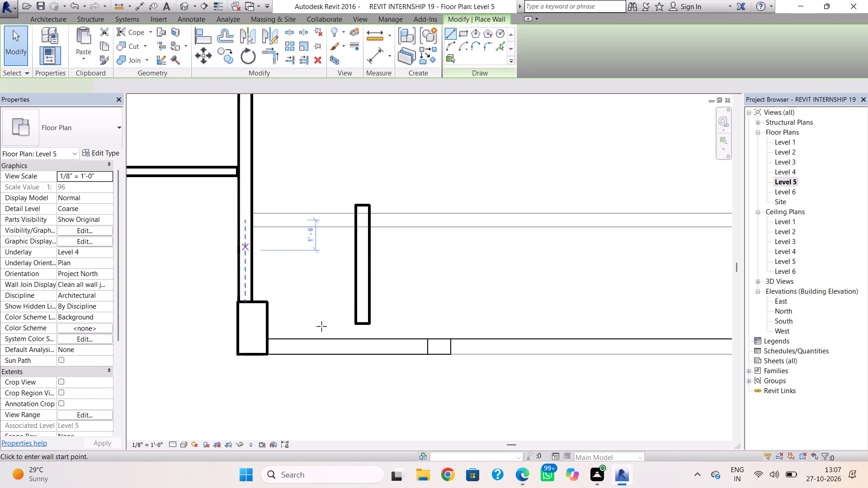
{"action": "left_click", "coordinate": [270, 339]}
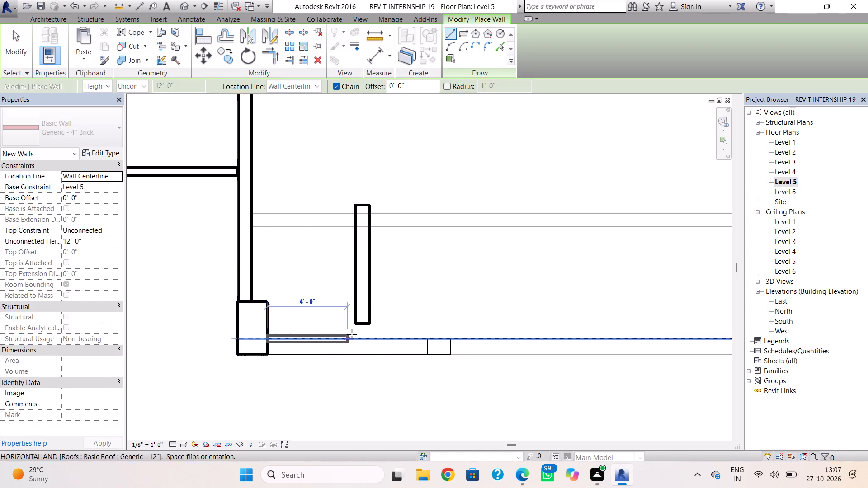
{"action": "scroll", "coordinate": [372, 334], "scroll_direction": "up", "scroll_amount": 4}
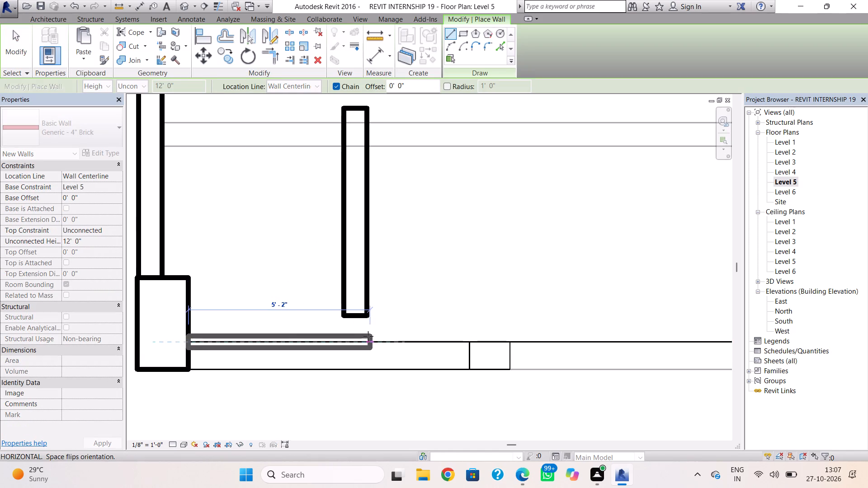
{"action": "left_click", "coordinate": [367, 337]}
{"action": "key", "text": "Escape"}
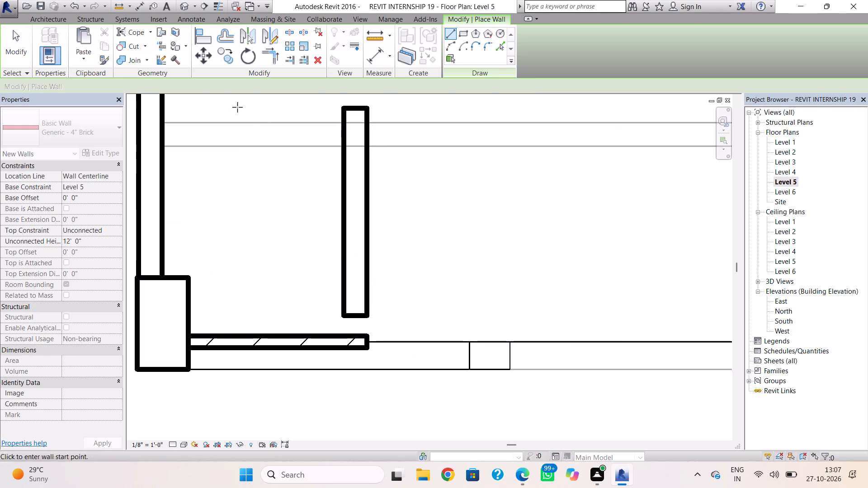
Extend the brick wall's base down to the top of the C-shaped frame's lower arm in 3D.
{"action": "left_click", "coordinate": [186, 9]}
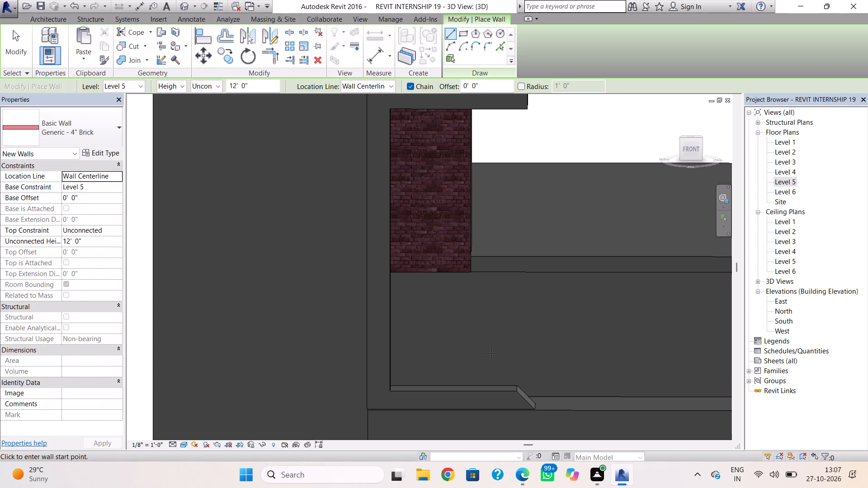
{"action": "scroll", "coordinate": [491, 353], "scroll_direction": "down", "scroll_amount": 3}
{"action": "middle_click_drag", "start_coordinate": [491, 357], "coordinate": [488, 370]}
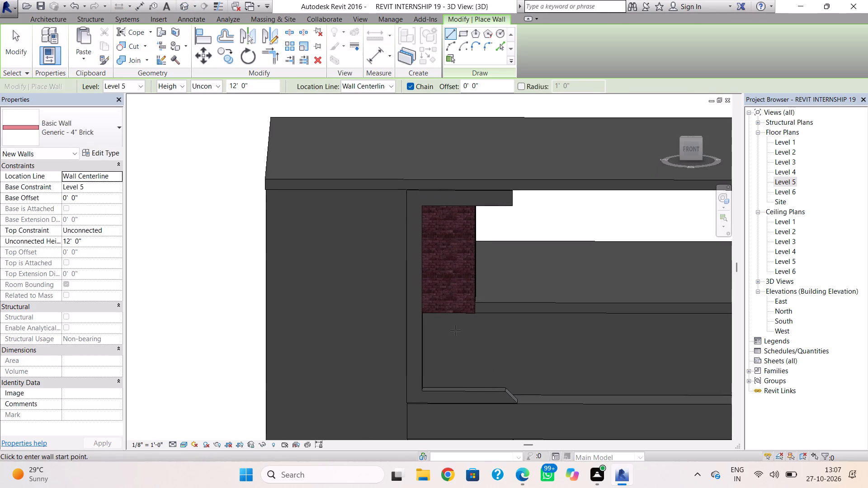
{"action": "key", "text": "Escape"}
{"action": "left_click", "coordinate": [456, 314]}
{"action": "left_click_drag", "start_coordinate": [448, 317], "coordinate": [453, 388]}
{"action": "key", "text": "Escape"}
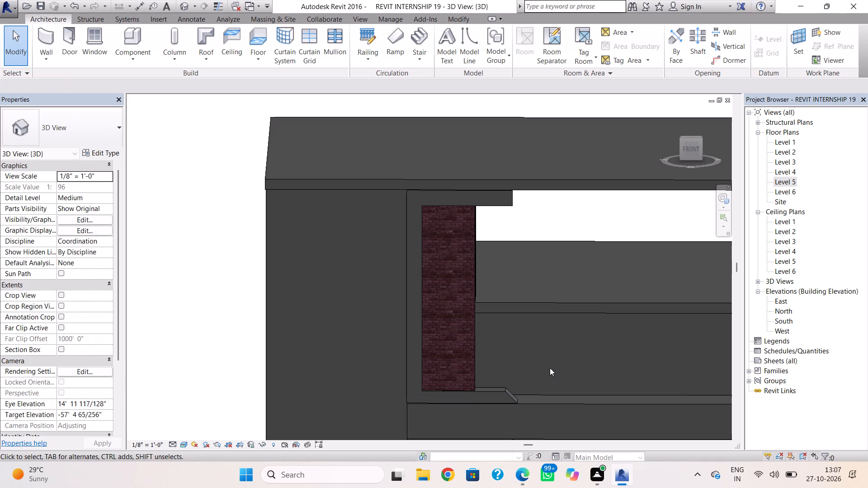
Nudge the short 8" side wall three increments toward the brick wall at the facade.
{"action": "right_click_drag", "start_coordinate": [549, 368], "coordinate": [441, 348], "text": "shift"}
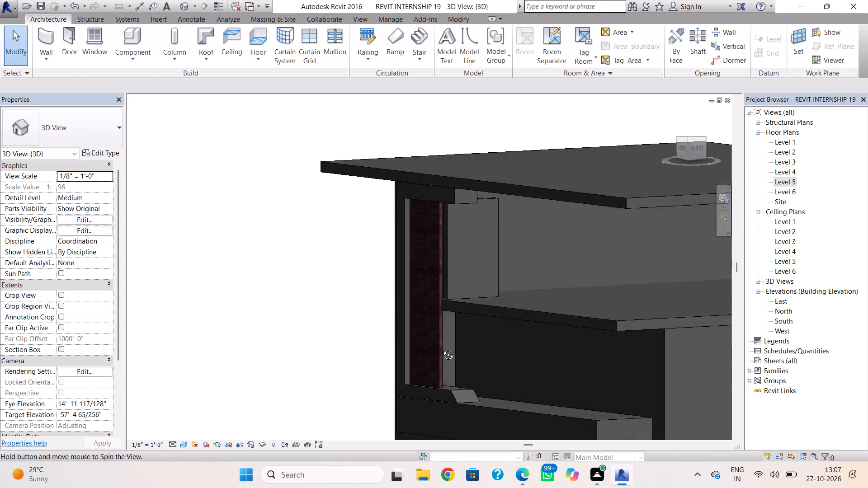
{"action": "right_click_drag", "start_coordinate": [441, 348], "coordinate": [402, 377], "text": "shift"}
{"action": "left_click", "coordinate": [467, 300]}
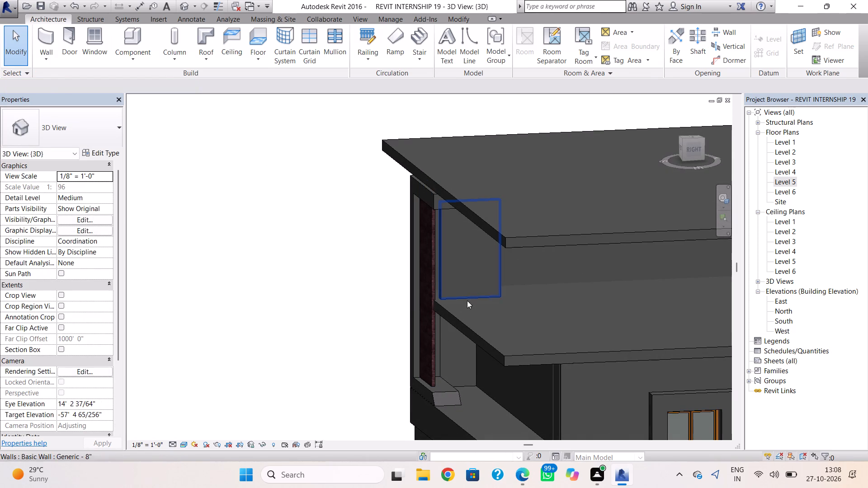
{"action": "key", "text": "Left"}
{"action": "key", "text": "Left"}
{"action": "key", "text": "Left"}
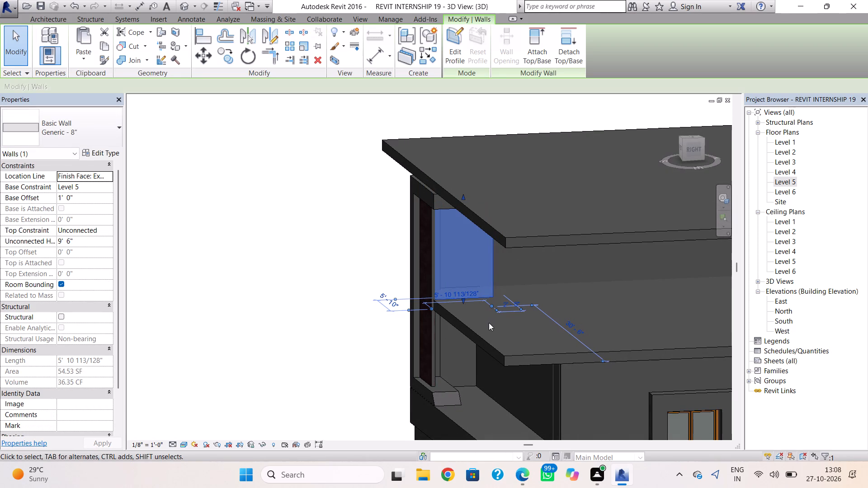
{"action": "key", "text": "Escape"}
Examine how the brick wall, side wall and C-shaped frame meet from the front, side and back.
{"action": "right_click_drag", "start_coordinate": [442, 381], "coordinate": [517, 377], "text": "shift"}
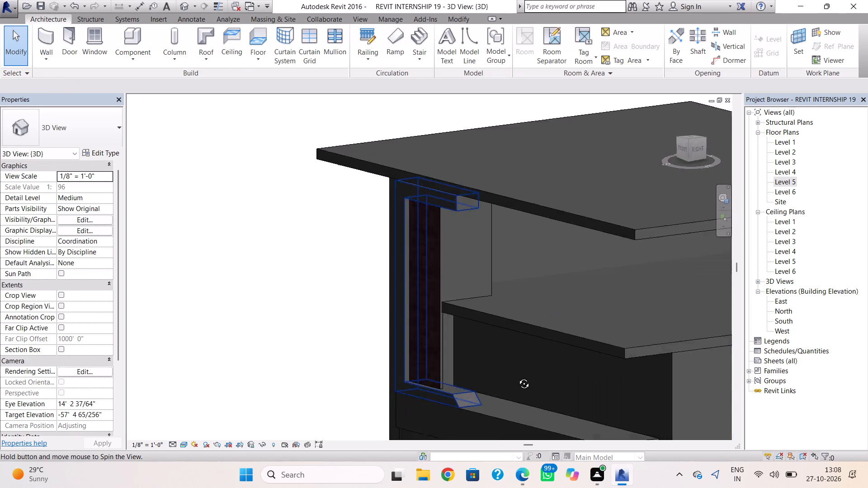
{"action": "right_click_drag", "start_coordinate": [517, 377], "coordinate": [609, 380], "text": "shift"}
{"action": "key", "text": "Escape"}
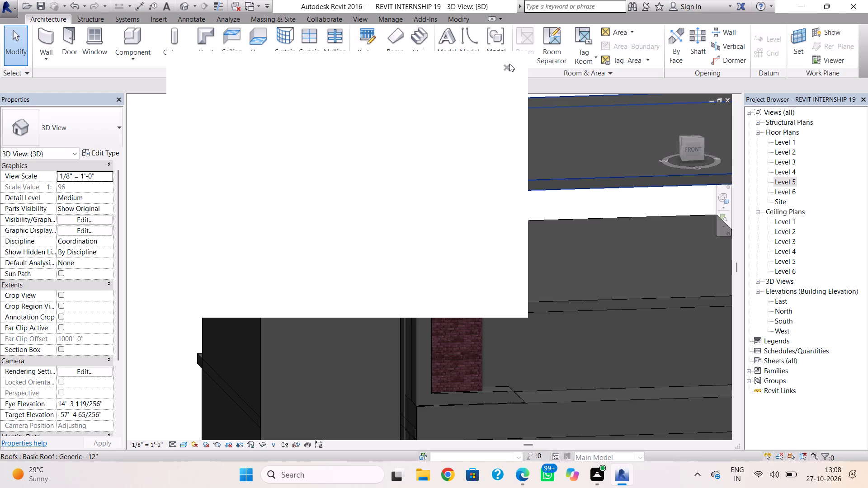
{"action": "left_click", "coordinate": [507, 64]}
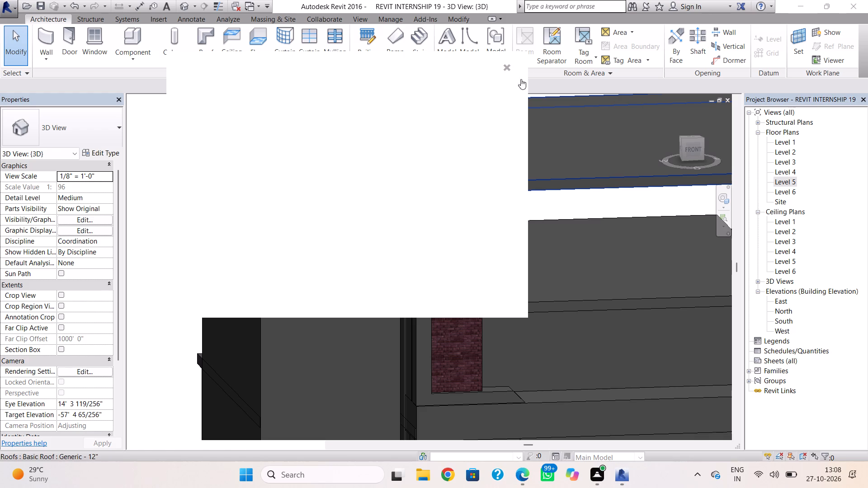
{"action": "key", "text": "Escape"}
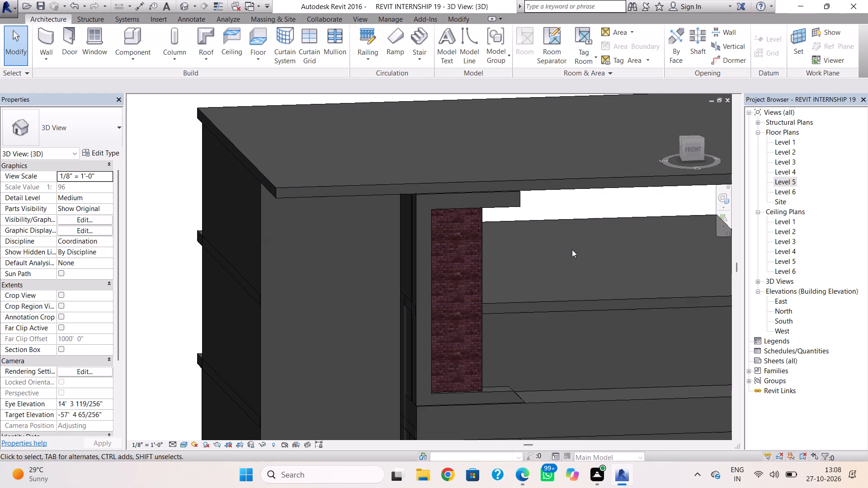
{"action": "right_click_drag", "start_coordinate": [572, 249], "coordinate": [390, 193], "text": "shift"}
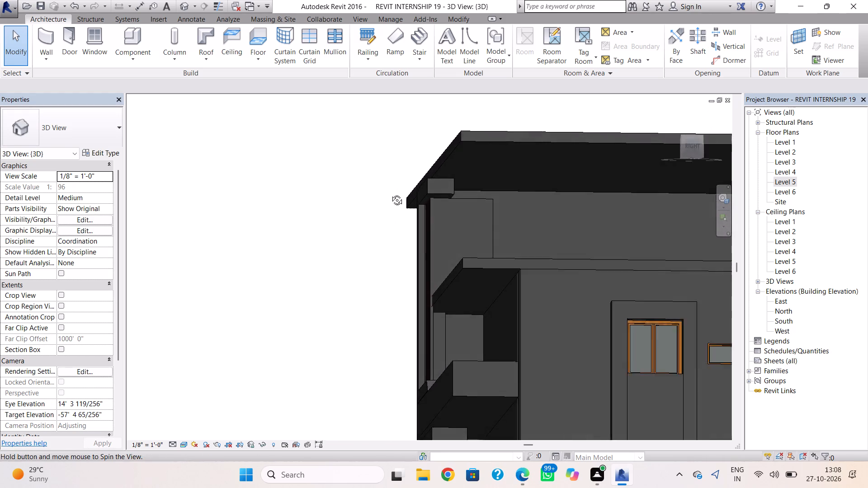
{"action": "right_click_drag", "start_coordinate": [390, 193], "coordinate": [352, 202], "text": "shift"}
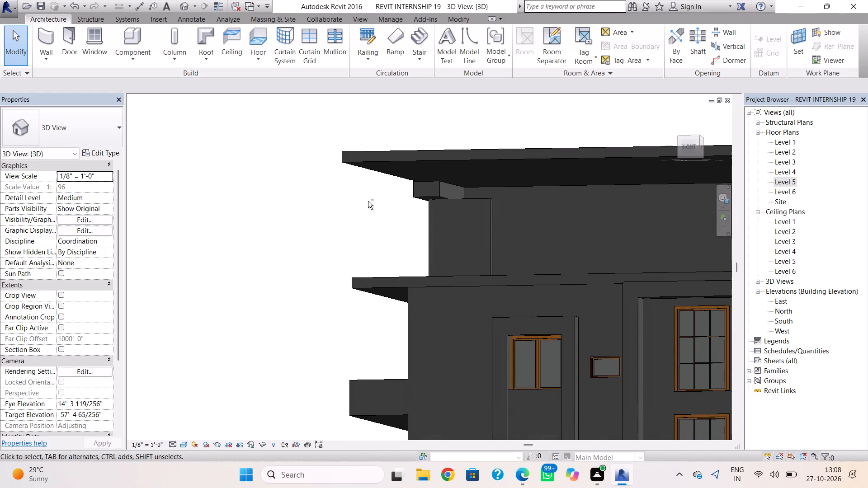
{"action": "left_click", "coordinate": [442, 192]}
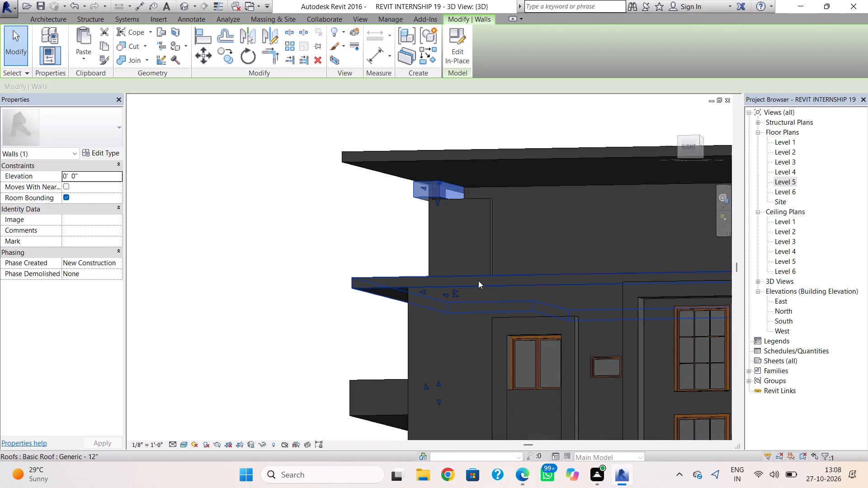
{"action": "key", "text": "Escape"}
{"action": "right_click_drag", "start_coordinate": [500, 273], "coordinate": [679, 207], "text": "shift"}
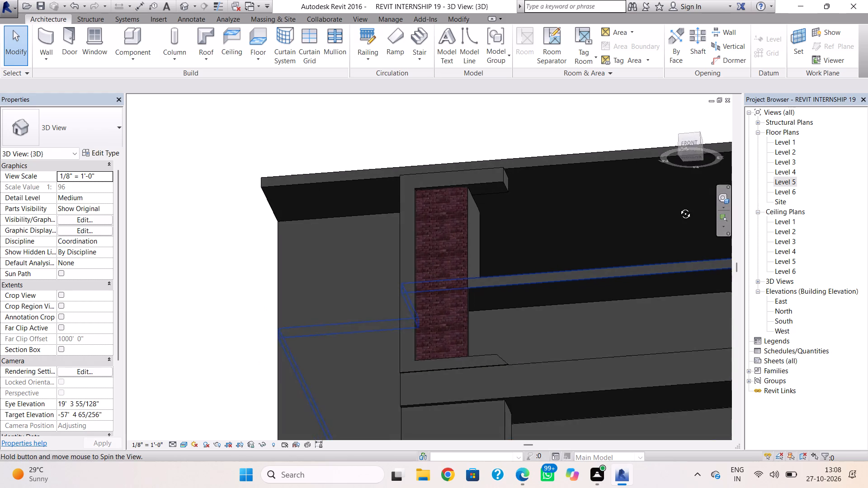
{"action": "right_click_drag", "start_coordinate": [679, 207], "coordinate": [382, 277], "text": "shift"}
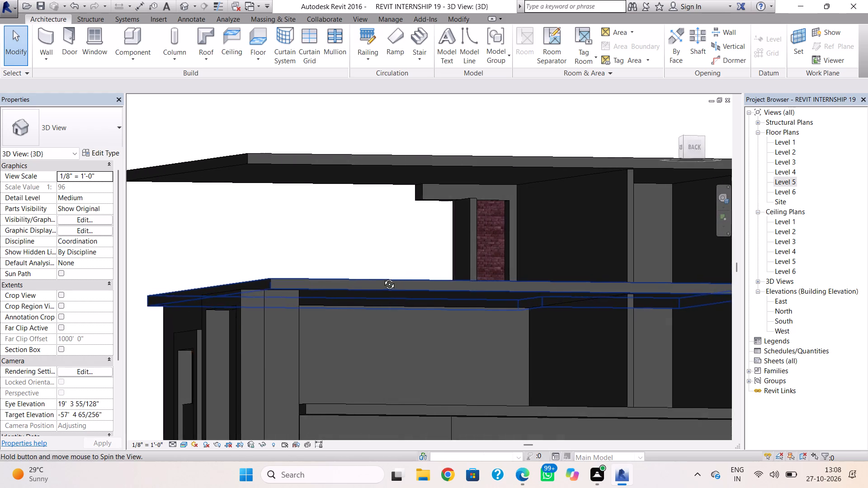
{"action": "right_click_drag", "start_coordinate": [382, 277], "coordinate": [354, 282], "text": "shift"}
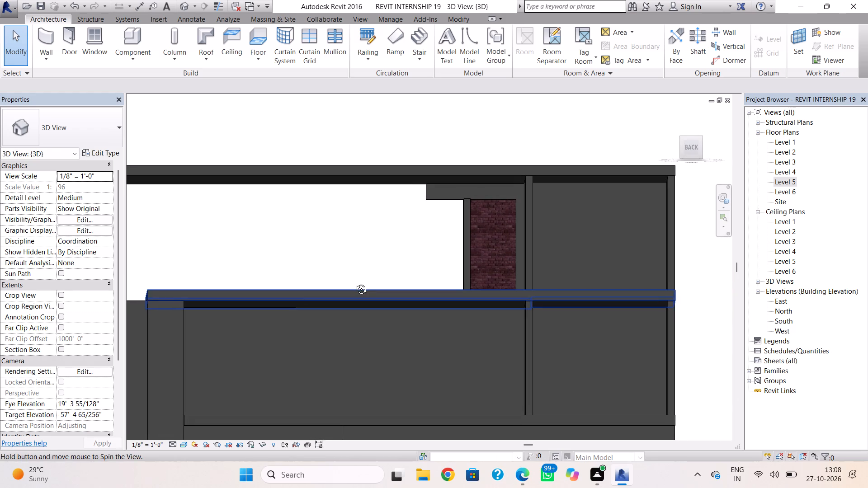
{"action": "right_click_drag", "start_coordinate": [354, 282], "coordinate": [355, 283], "text": "shift"}
Open the C-shaped frame for in-place editing from the back view and pick its upper arm's rear face as work plane.
{"action": "left_click", "coordinate": [690, 148]}
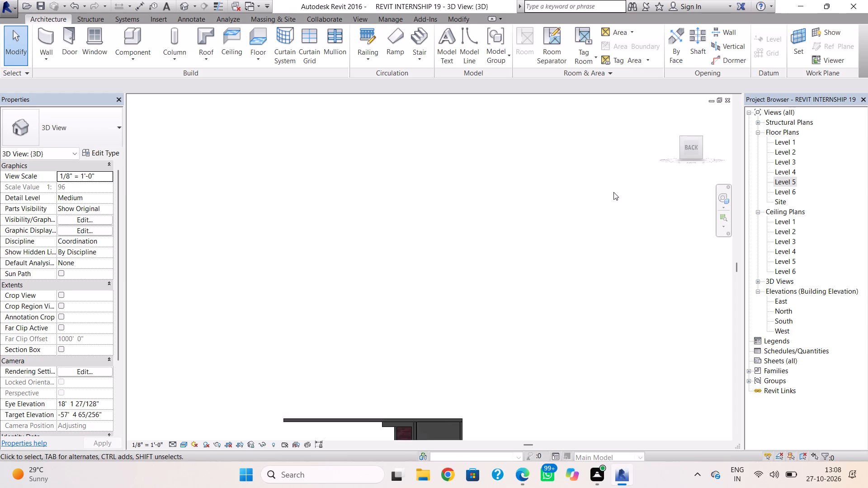
{"action": "scroll", "coordinate": [475, 243], "scroll_direction": "up", "scroll_amount": 5}
{"action": "middle_click_drag", "start_coordinate": [472, 248], "coordinate": [489, 346]}
{"action": "scroll", "coordinate": [480, 285], "scroll_direction": "up", "scroll_amount": 5}
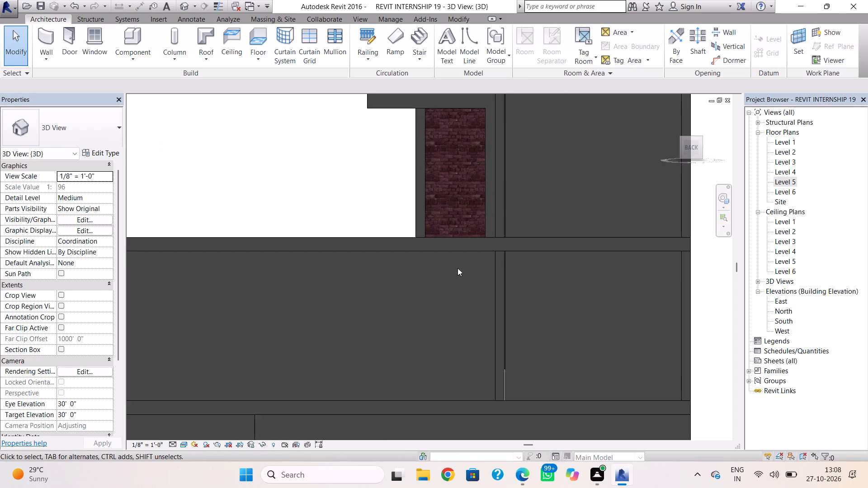
{"action": "scroll", "coordinate": [458, 267], "scroll_direction": "down", "scroll_amount": 1}
{"action": "middle_click_drag", "start_coordinate": [458, 267], "coordinate": [469, 311]}
{"action": "scroll", "coordinate": [469, 311], "scroll_direction": "up", "scroll_amount": 1}
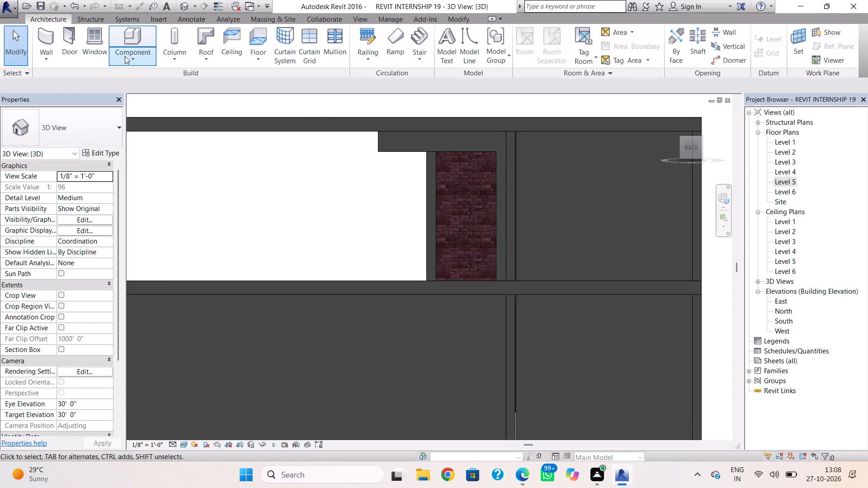
{"action": "double_click", "coordinate": [382, 149]}
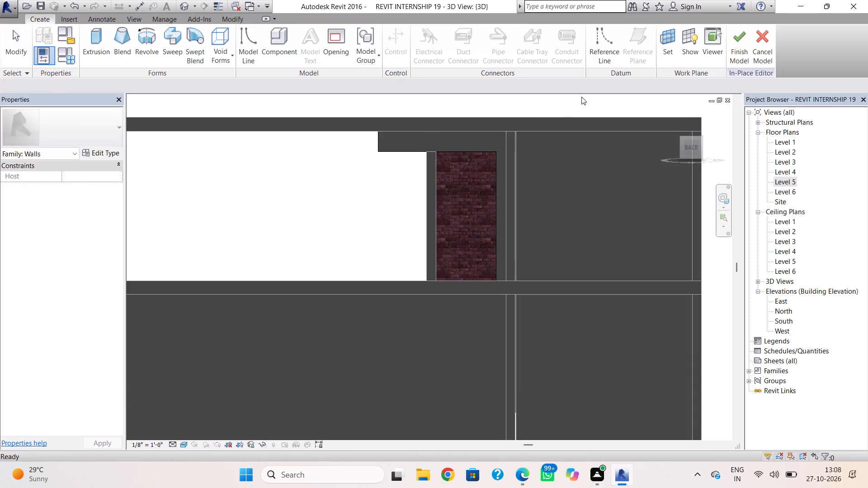
{"action": "left_click", "coordinate": [672, 42]}
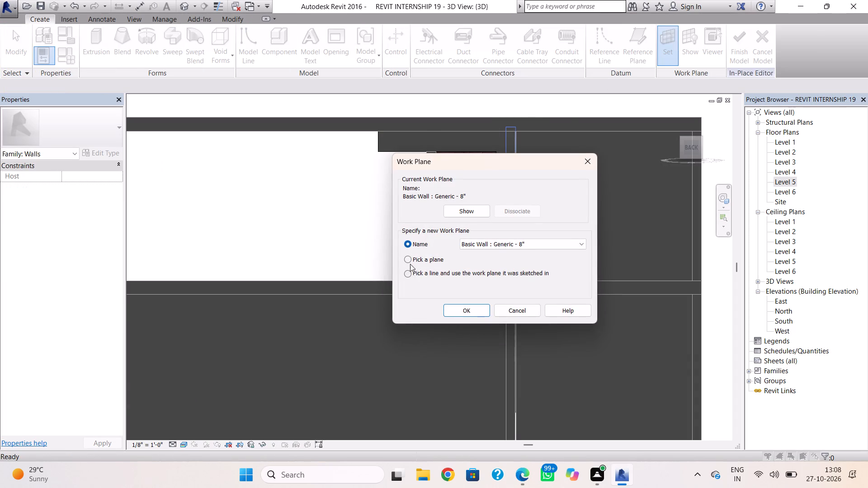
{"action": "left_click", "coordinate": [408, 258]}
{"action": "left_click", "coordinate": [459, 306]}
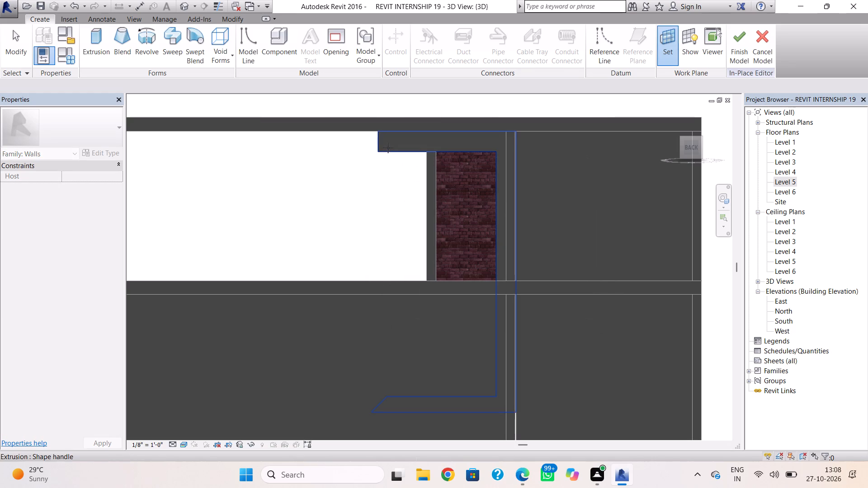
{"action": "left_click", "coordinate": [388, 148]}
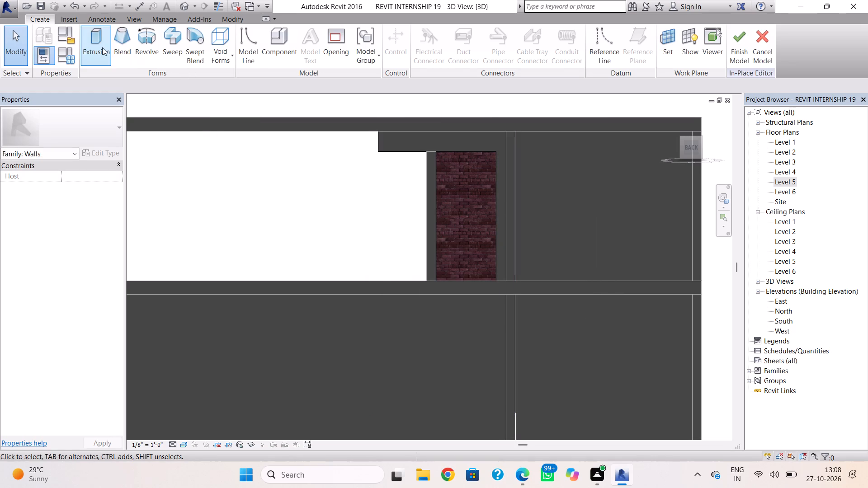
Sketch a rectangular extrusion profile about 1'-6" high over the upper arm's rear face, from its free end into the upright.
{"action": "left_click", "coordinate": [102, 47]}
{"action": "left_click", "coordinate": [381, 131]}
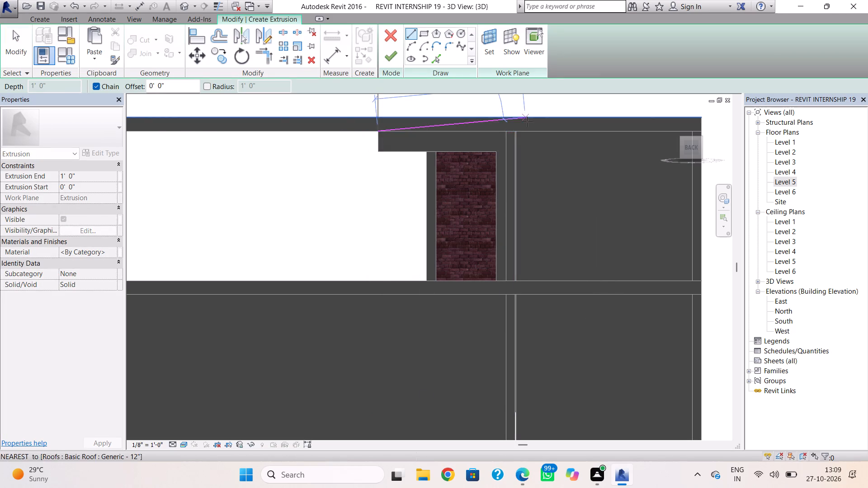
{"action": "left_click", "coordinate": [423, 33]}
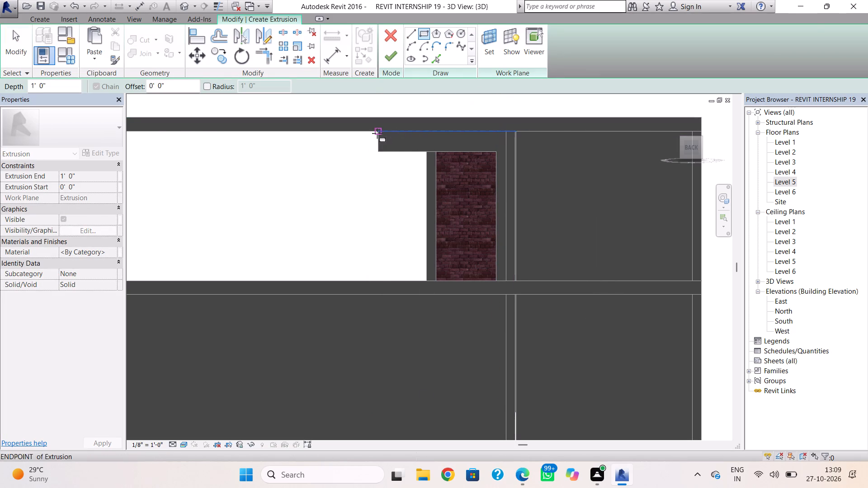
{"action": "left_click", "coordinate": [377, 133]}
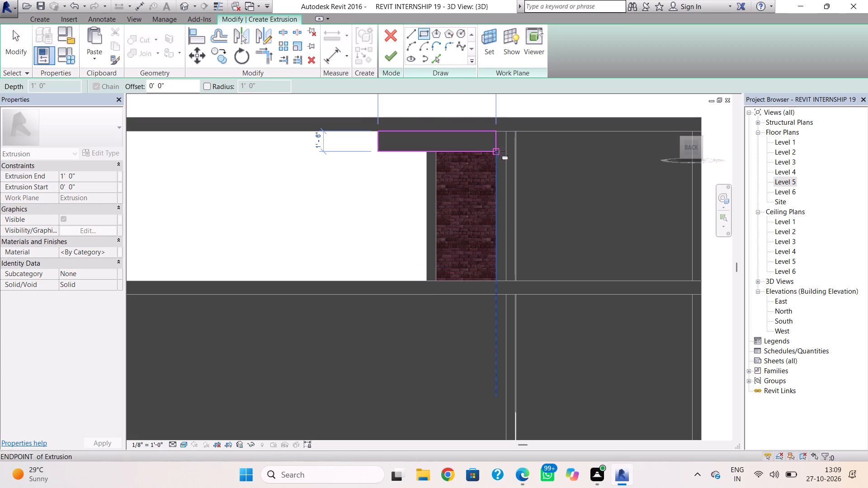
{"action": "left_click", "coordinate": [506, 153]}
{"action": "key", "text": "Escape"}
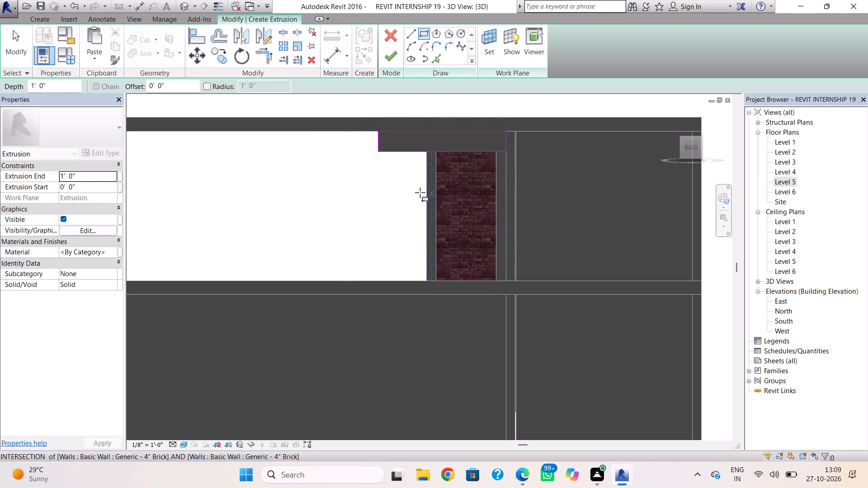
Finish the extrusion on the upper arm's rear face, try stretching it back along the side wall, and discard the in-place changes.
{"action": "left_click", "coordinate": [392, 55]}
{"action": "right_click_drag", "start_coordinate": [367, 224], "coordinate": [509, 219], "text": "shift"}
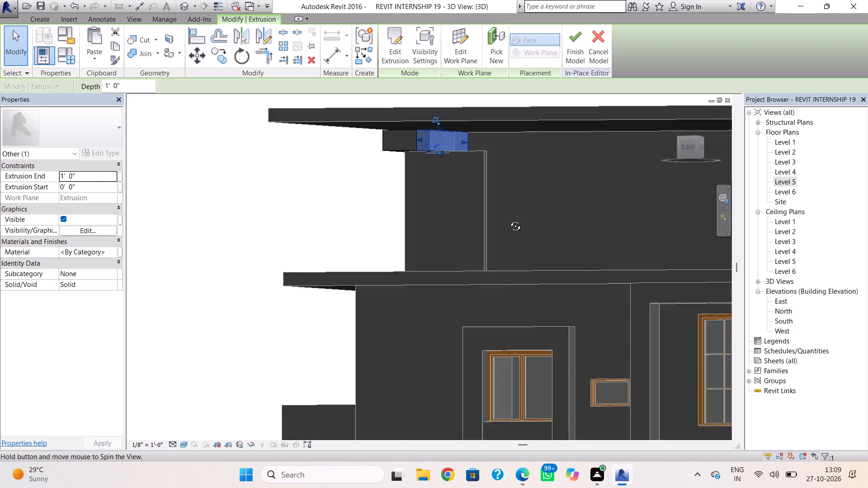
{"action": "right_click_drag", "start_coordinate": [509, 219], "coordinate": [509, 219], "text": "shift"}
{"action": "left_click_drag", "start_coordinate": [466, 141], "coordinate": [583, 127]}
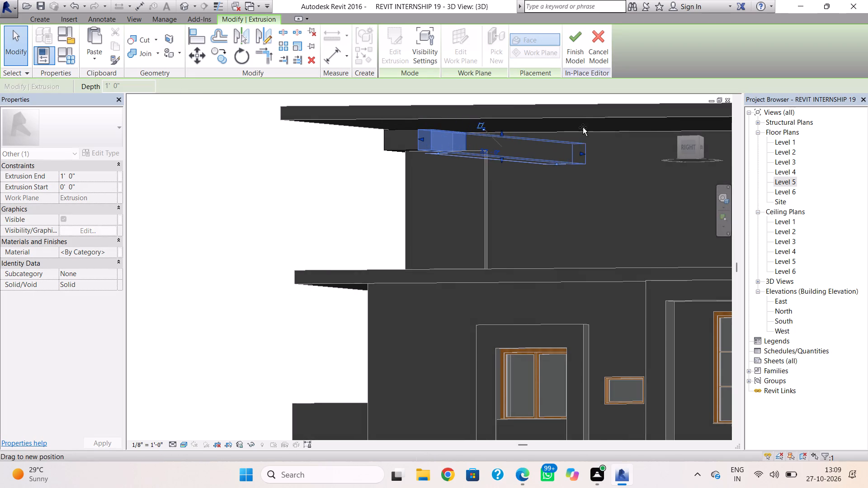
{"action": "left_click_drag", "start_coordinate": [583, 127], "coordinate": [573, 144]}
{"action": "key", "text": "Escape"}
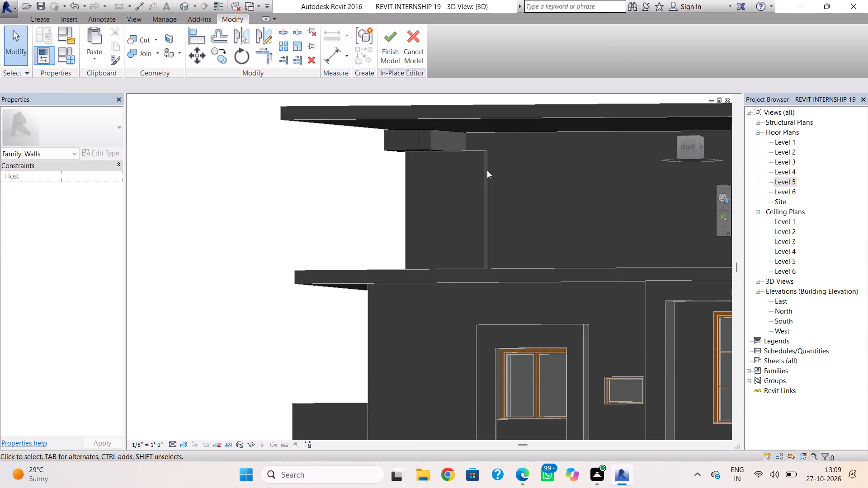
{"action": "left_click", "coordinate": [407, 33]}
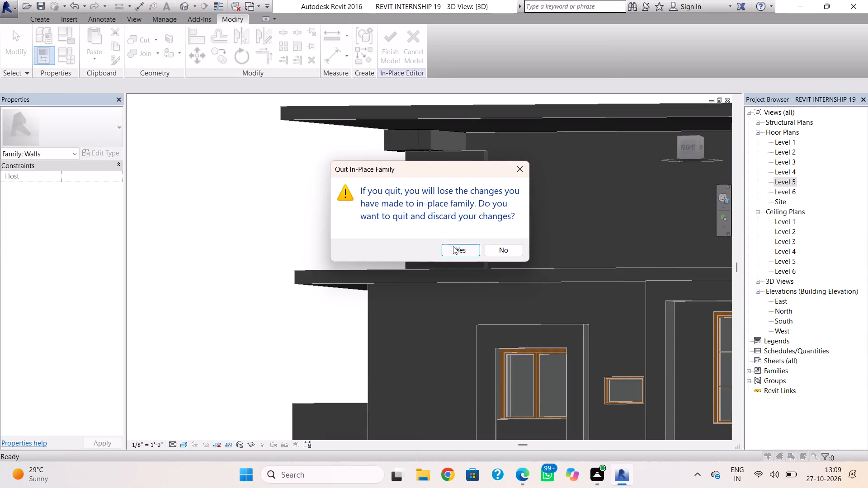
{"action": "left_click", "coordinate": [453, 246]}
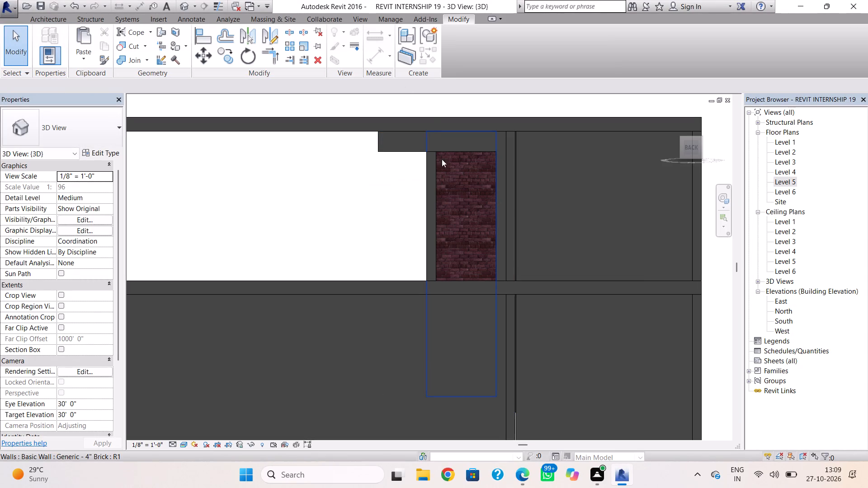
Reopen the C-shaped frame in place, add a 9'-5" by 1'-6" rectangular extrusion 1'-0" deep behind the upper arm, and finish the model.
{"action": "double_click", "coordinate": [402, 149]}
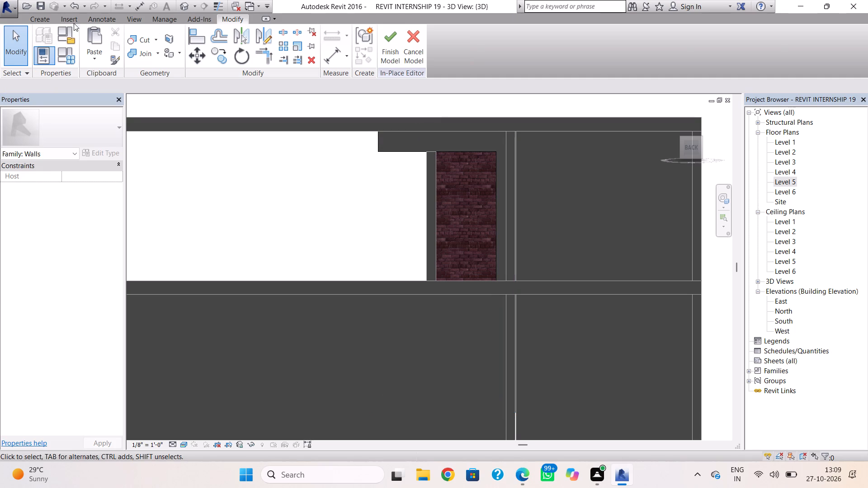
{"action": "left_click", "coordinate": [52, 17]}
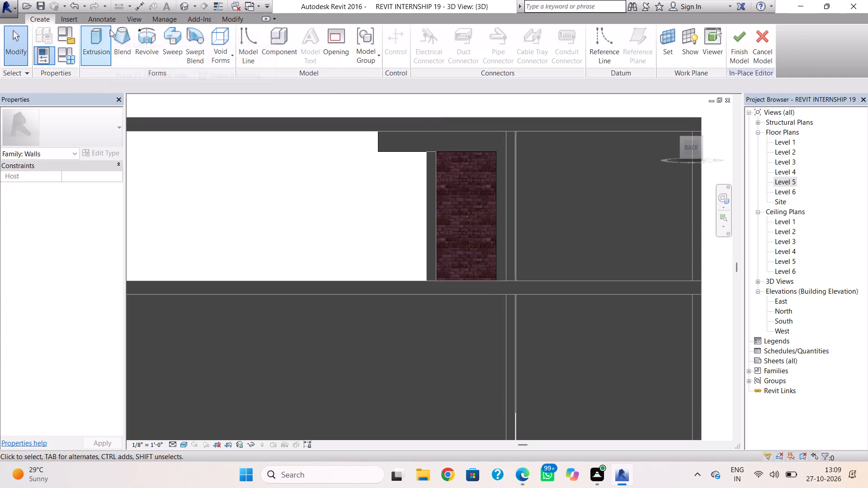
{"action": "left_click", "coordinate": [98, 38]}
{"action": "scroll", "coordinate": [372, 131], "scroll_direction": "up", "scroll_amount": 4}
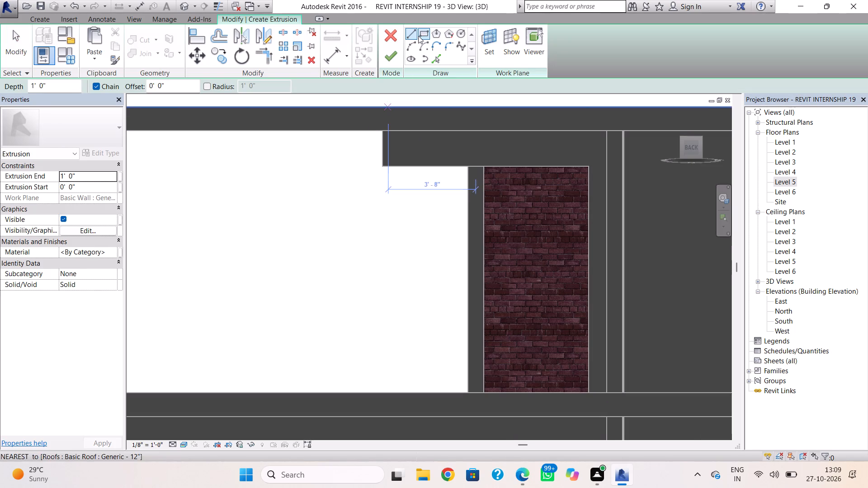
{"action": "left_click", "coordinate": [418, 36]}
{"action": "left_click", "coordinate": [382, 133]}
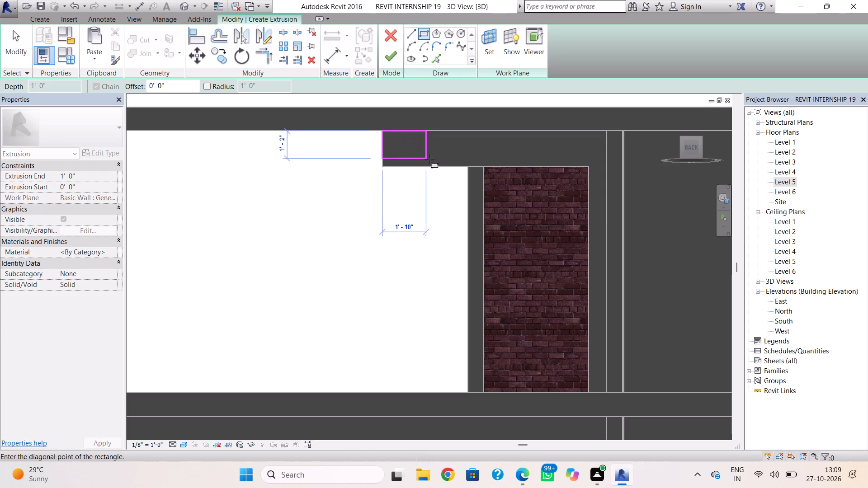
{"action": "left_click", "coordinate": [604, 162]}
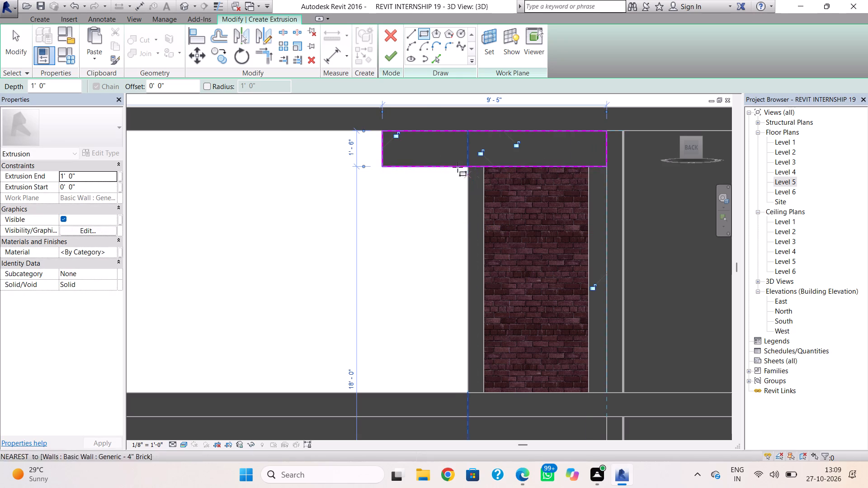
{"action": "left_click", "coordinate": [387, 53]}
{"action": "right_click_drag", "start_coordinate": [356, 162], "coordinate": [431, 163], "text": "shift"}
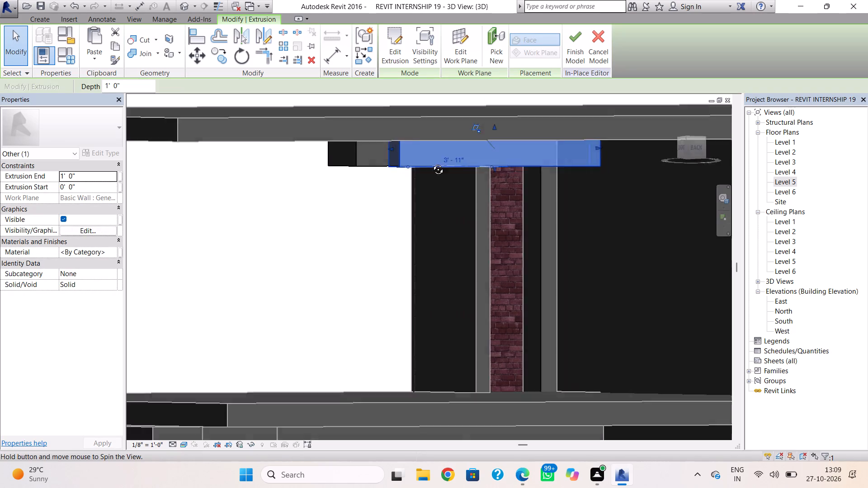
{"action": "right_click_drag", "start_coordinate": [431, 163], "coordinate": [527, 165], "text": "shift"}
{"action": "scroll", "coordinate": [526, 173], "scroll_direction": "up", "scroll_amount": 1}
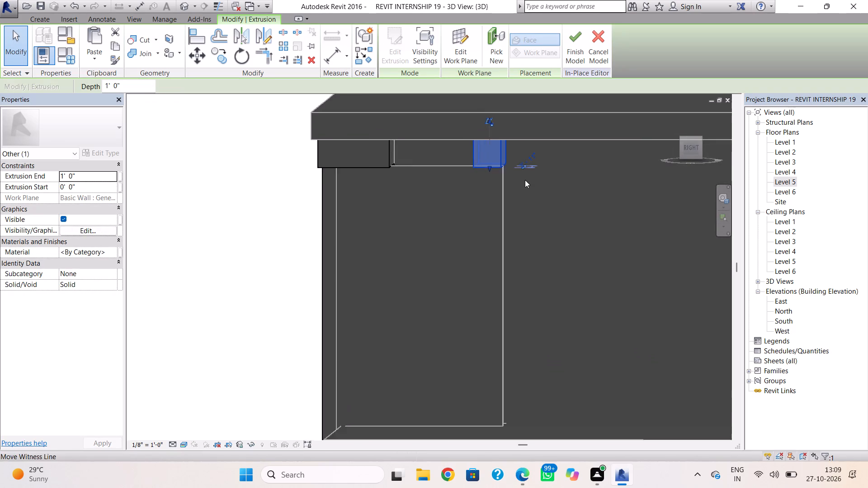
{"action": "scroll", "coordinate": [525, 180], "scroll_direction": "up", "scroll_amount": 2}
{"action": "left_click", "coordinate": [571, 47]}
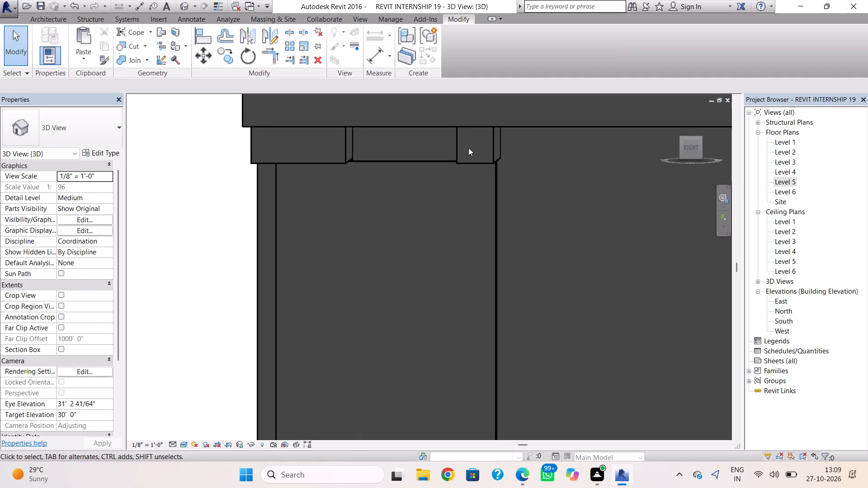
Pull the new block's top down and stretch its front face forward to meet the upper arm's rear face.
{"action": "key", "text": "Escape"}
{"action": "left_click", "coordinate": [458, 162]}
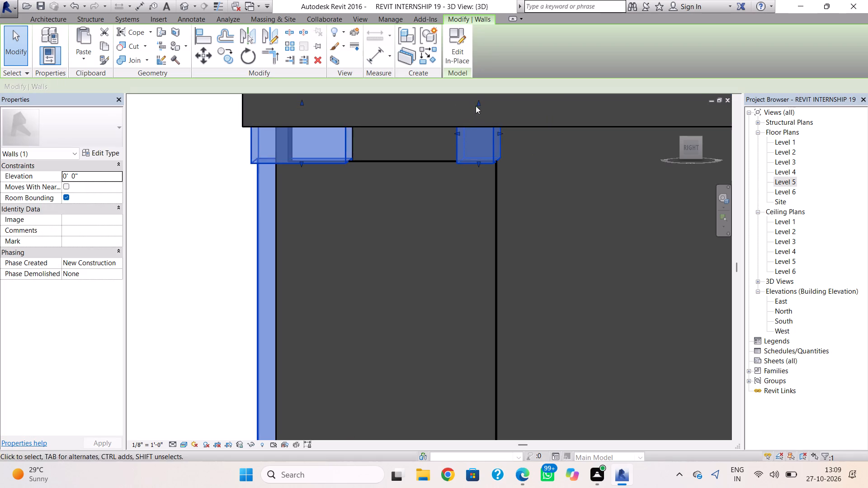
{"action": "left_click_drag", "start_coordinate": [477, 101], "coordinate": [479, 127]}
{"action": "left_click_drag", "start_coordinate": [457, 145], "coordinate": [351, 153]}
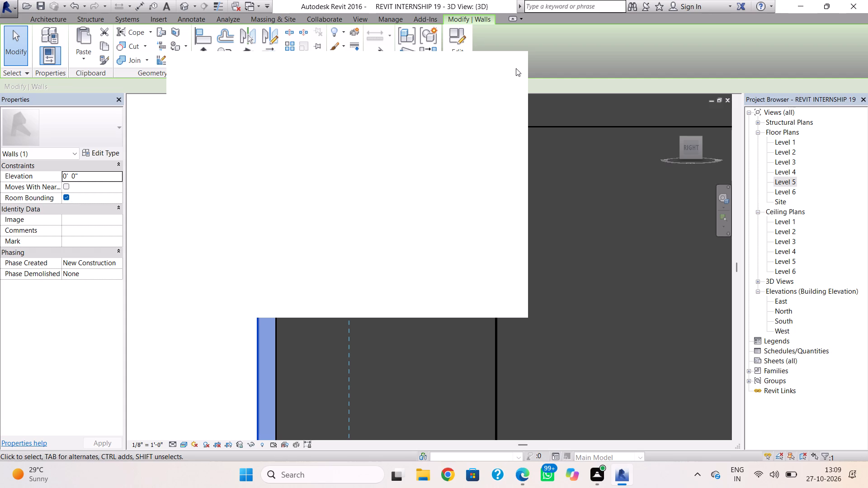
{"action": "left_click", "coordinate": [509, 65]}
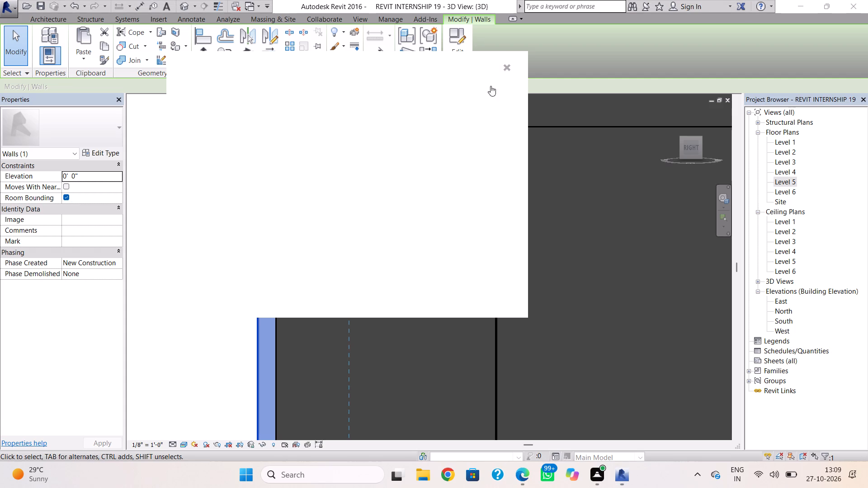
{"action": "scroll", "coordinate": [424, 132], "scroll_direction": "up", "scroll_amount": 4}
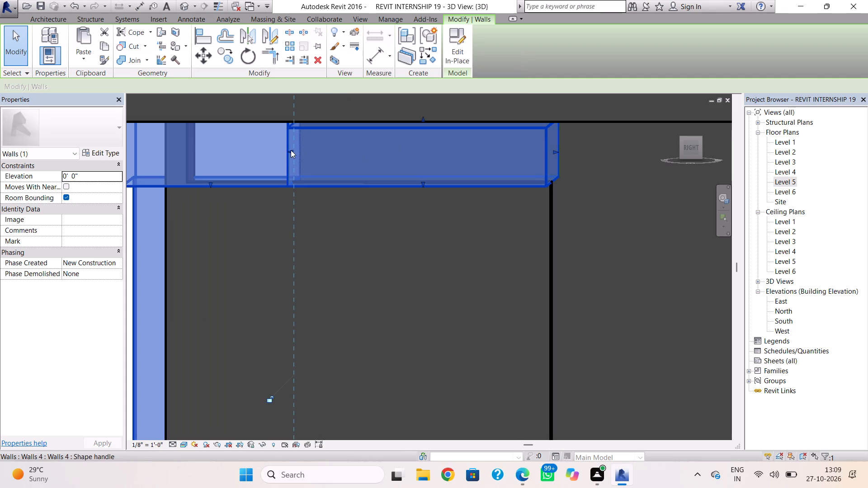
{"action": "scroll", "coordinate": [294, 161], "scroll_direction": "down", "scroll_amount": 4}
{"action": "key", "text": "Escape"}
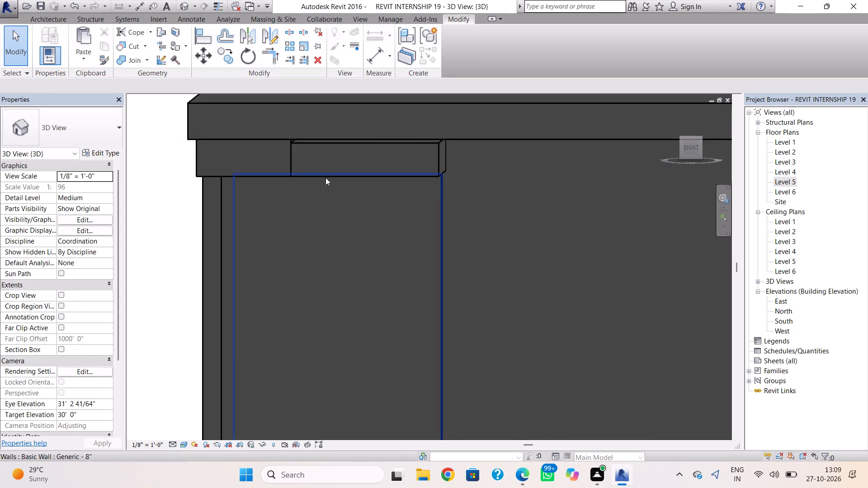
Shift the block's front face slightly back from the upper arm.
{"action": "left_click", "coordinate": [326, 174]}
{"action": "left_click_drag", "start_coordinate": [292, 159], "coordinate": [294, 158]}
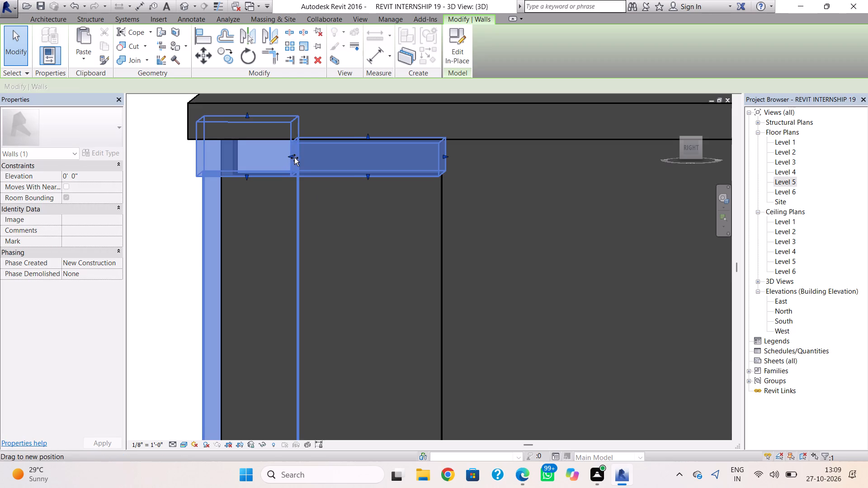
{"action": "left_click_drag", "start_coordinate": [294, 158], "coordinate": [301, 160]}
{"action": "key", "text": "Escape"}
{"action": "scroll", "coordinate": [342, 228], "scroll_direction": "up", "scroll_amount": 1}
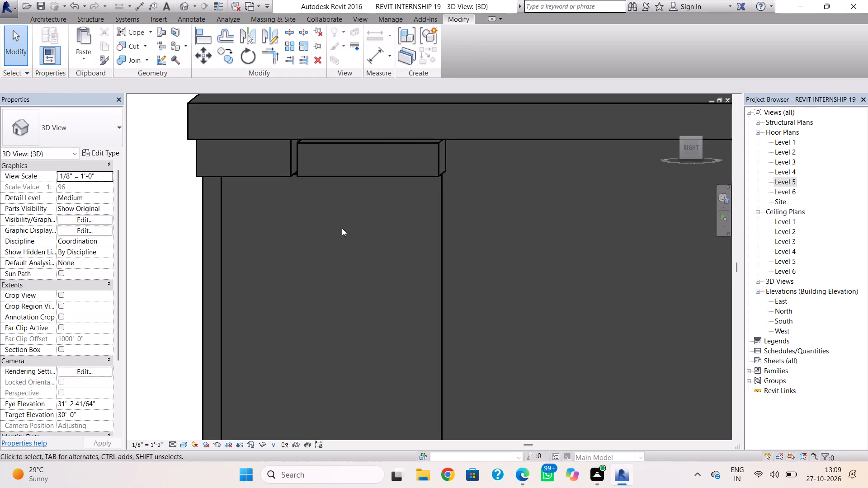
From the right side view, align the block's front face with the arm's rear face and raise its top to the roof's underside.
{"action": "left_click", "coordinate": [691, 144]}
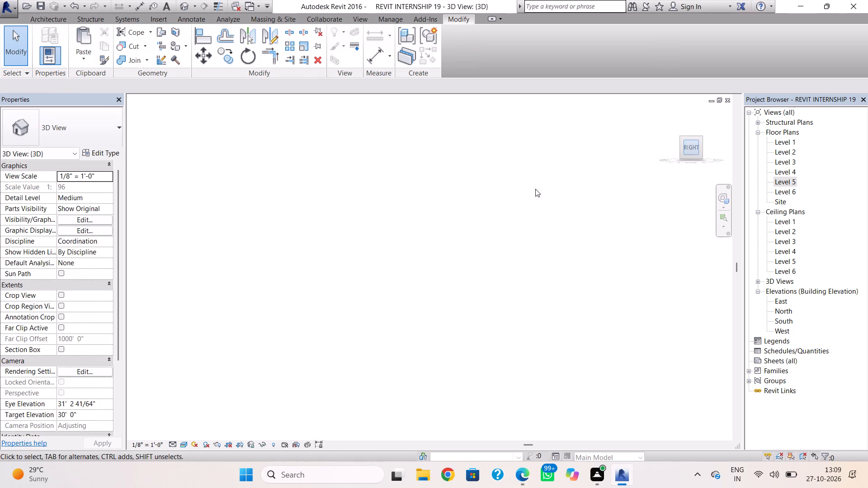
{"action": "scroll", "coordinate": [420, 165], "scroll_direction": "up", "scroll_amount": 5}
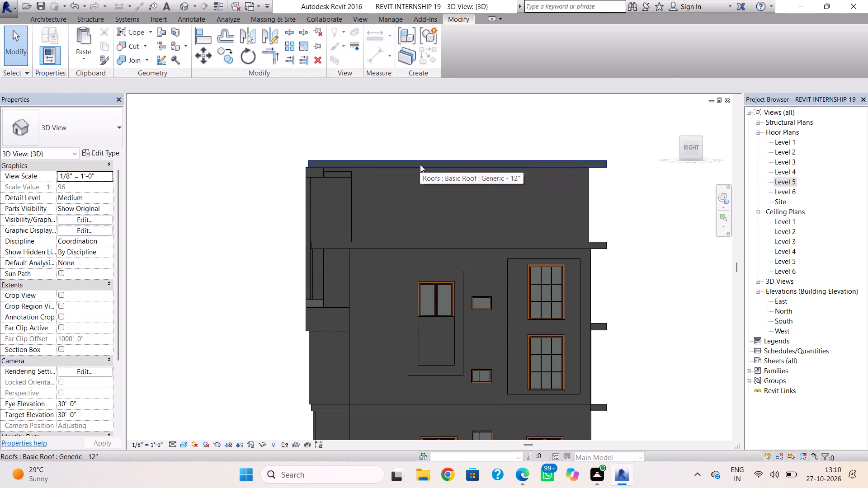
{"action": "middle_click_drag", "start_coordinate": [420, 164], "coordinate": [436, 216]}
{"action": "scroll", "coordinate": [387, 212], "scroll_direction": "up", "scroll_amount": 3}
{"action": "scroll", "coordinate": [330, 216], "scroll_direction": "up", "scroll_amount": 4}
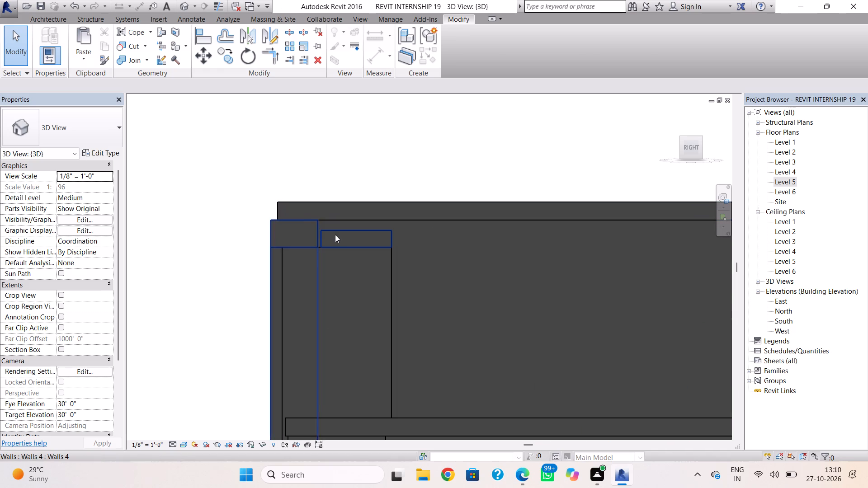
{"action": "left_click", "coordinate": [335, 235]}
{"action": "scroll", "coordinate": [354, 233], "scroll_direction": "up", "scroll_amount": 2}
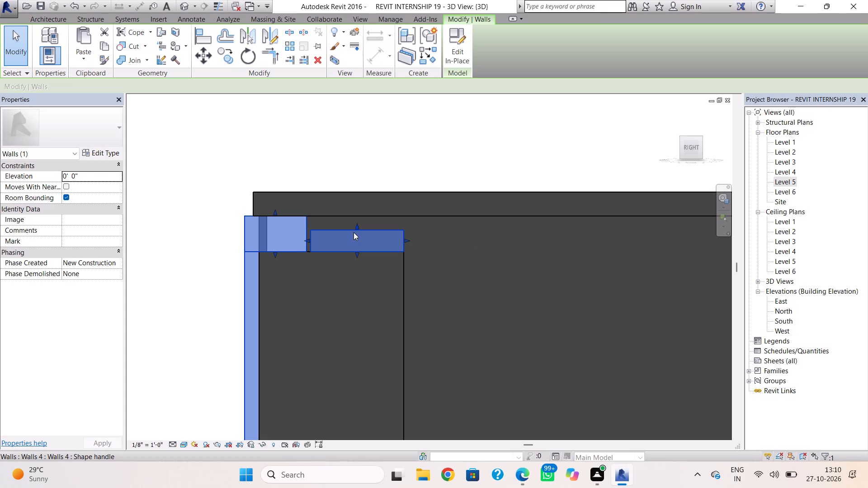
{"action": "scroll", "coordinate": [305, 243], "scroll_direction": "up", "scroll_amount": 4}
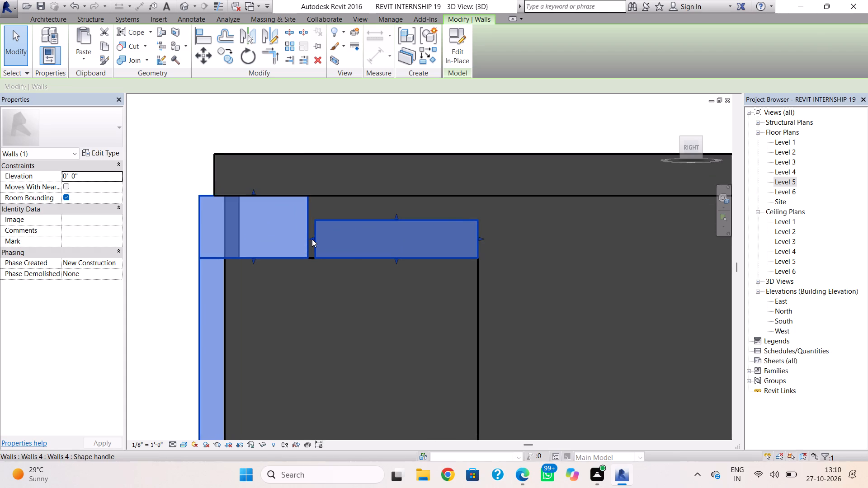
{"action": "left_click_drag", "start_coordinate": [312, 239], "coordinate": [307, 239]}
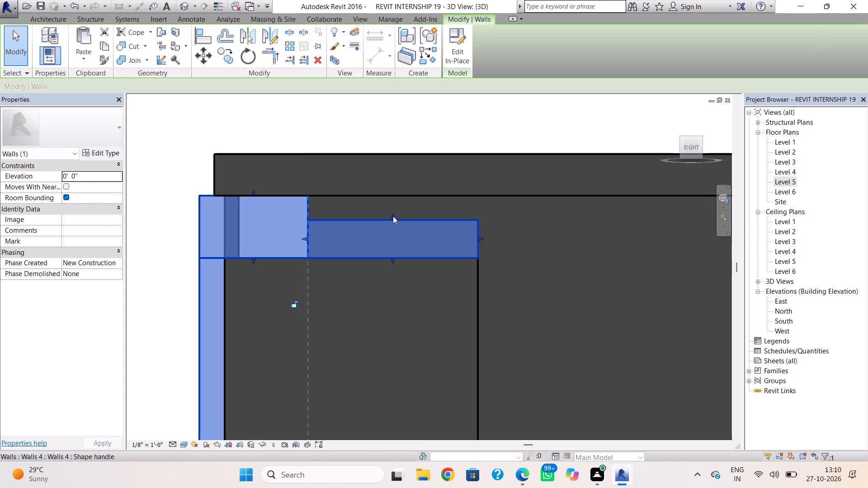
{"action": "left_click_drag", "start_coordinate": [393, 216], "coordinate": [392, 197]}
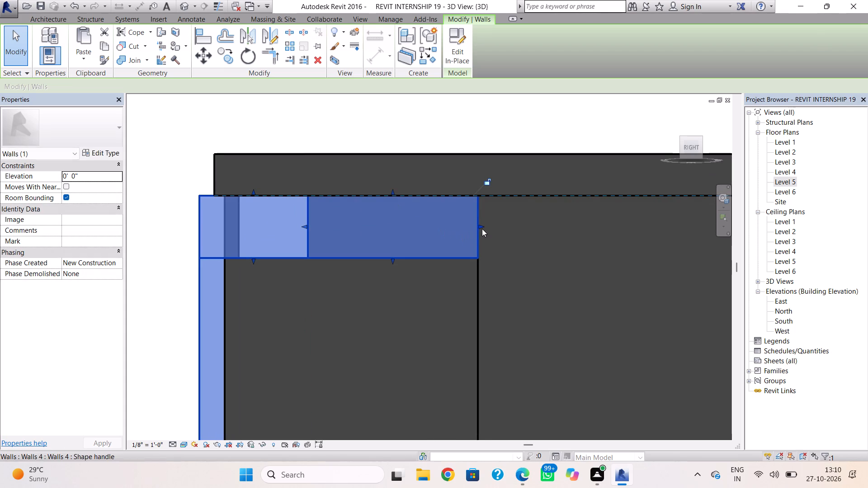
Extend the block's rear end a little past the back edge of the short side wall.
{"action": "left_click_drag", "start_coordinate": [482, 229], "coordinate": [514, 227]}
{"action": "left_click", "coordinate": [562, 253]}
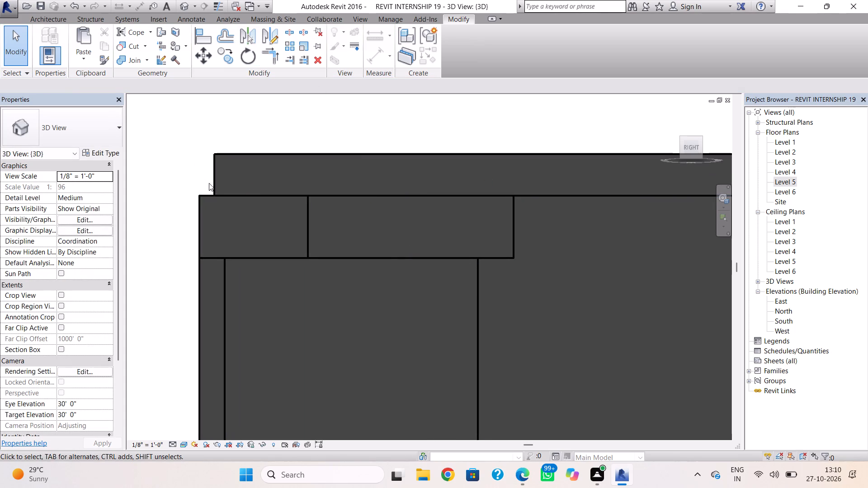
Examine how the extended upper arm meets the roof, brick wall and side wall from the side, above and below.
{"action": "scroll", "coordinate": [212, 187], "scroll_direction": "down", "scroll_amount": 5}
{"action": "right_click_drag", "start_coordinate": [251, 231], "coordinate": [294, 248], "text": "shift"}
{"action": "right_click_drag", "start_coordinate": [294, 249], "coordinate": [276, 276], "text": "shift"}
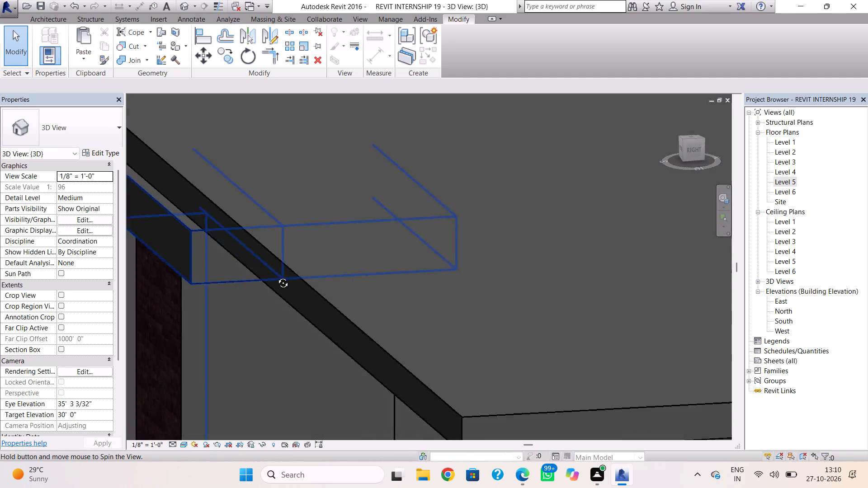
{"action": "right_click_drag", "start_coordinate": [276, 276], "coordinate": [252, 232], "text": "shift"}
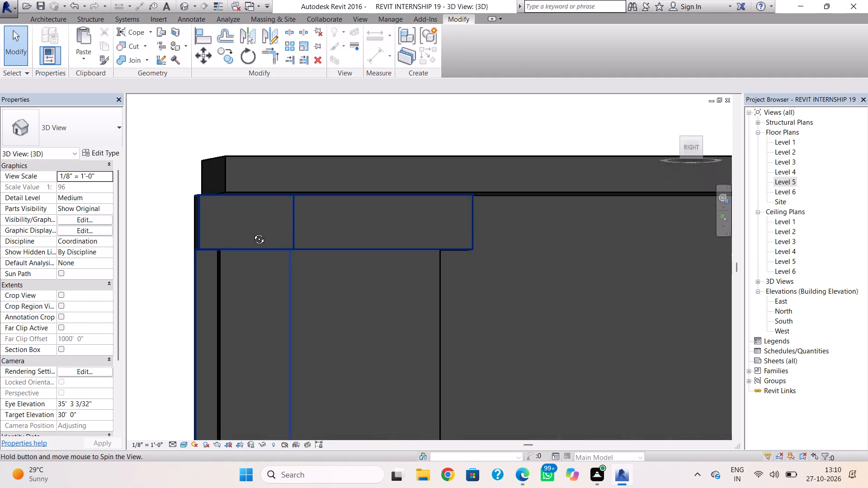
{"action": "right_click_drag", "start_coordinate": [252, 232], "coordinate": [272, 234], "text": "shift"}
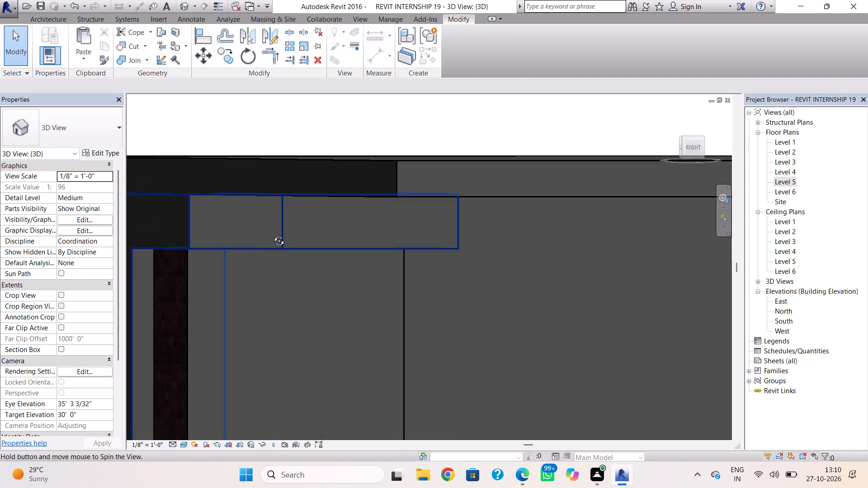
{"action": "right_click_drag", "start_coordinate": [272, 234], "coordinate": [261, 235], "text": "shift"}
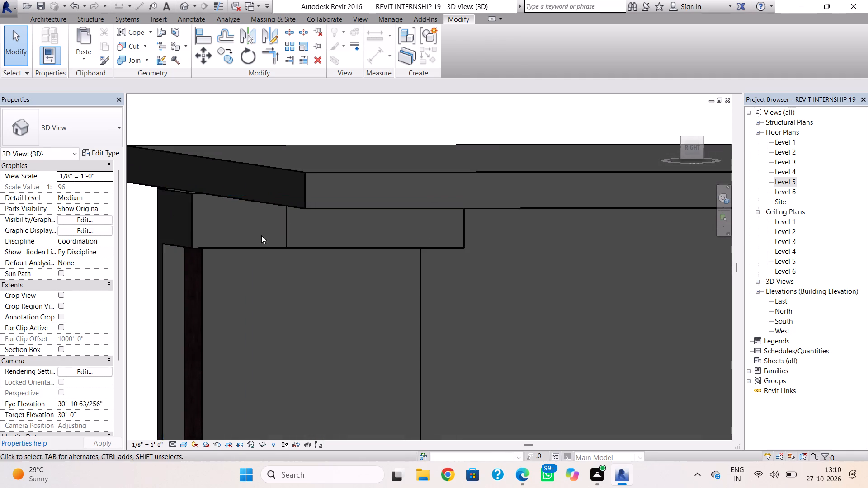
{"action": "scroll", "coordinate": [261, 235], "scroll_direction": "down", "scroll_amount": 9}
{"action": "right_click_drag", "start_coordinate": [265, 253], "coordinate": [335, 139], "text": "shift"}
{"action": "right_click_drag", "start_coordinate": [320, 240], "coordinate": [353, 196], "text": "shift"}
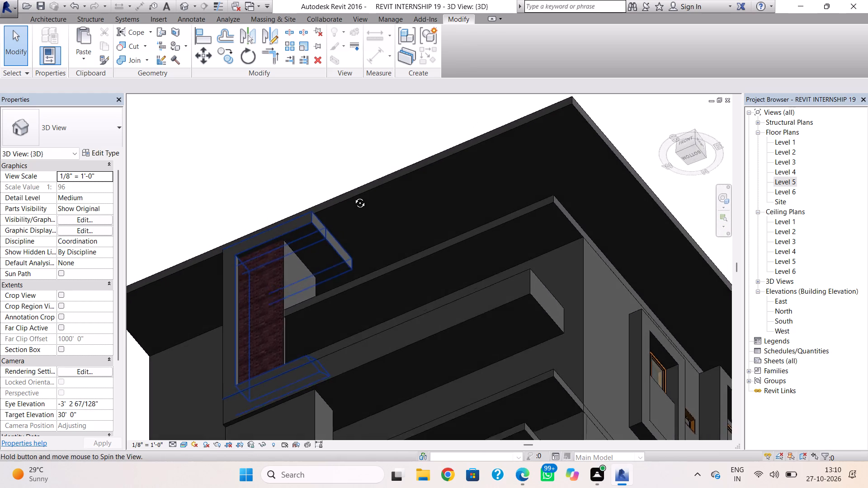
{"action": "right_click_drag", "start_coordinate": [353, 196], "coordinate": [341, 336], "text": "shift"}
Edit the top roof's footprint in the Level 5 plan, shift its front boundary forward past the facade frame, and attach the highlighted walls.
{"action": "double_click", "coordinate": [469, 207]}
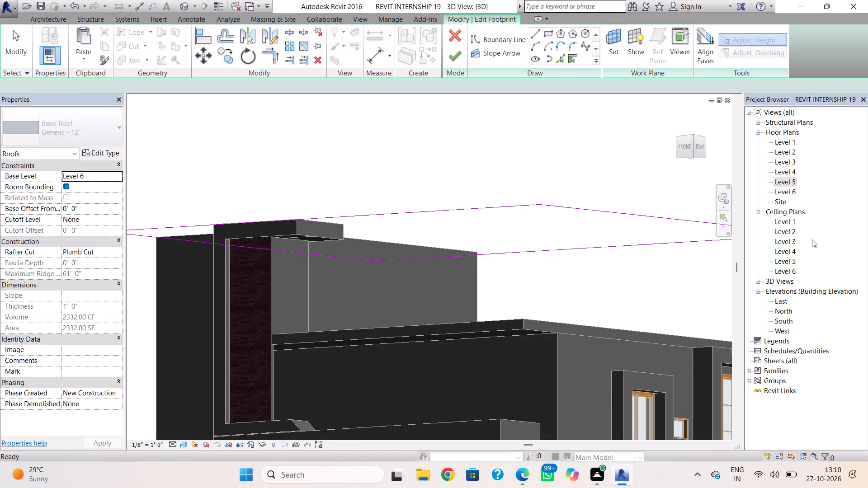
{"action": "double_click", "coordinate": [788, 183]}
{"action": "scroll", "coordinate": [596, 254], "scroll_direction": "down", "scroll_amount": 2}
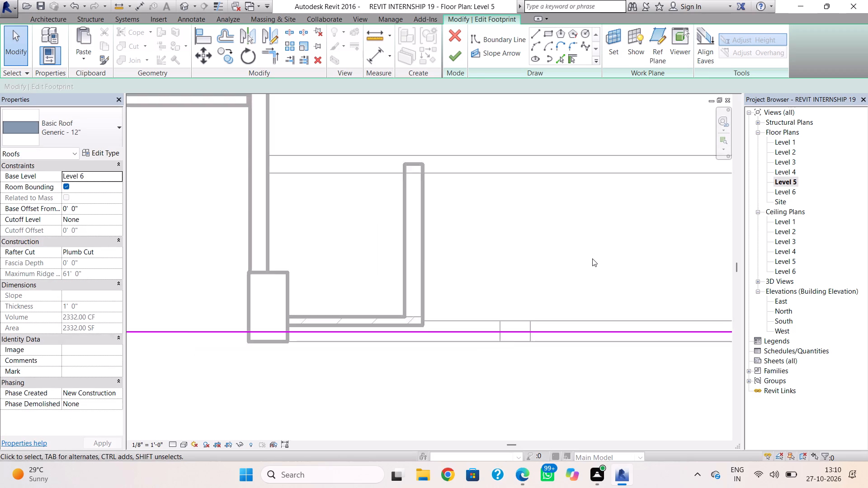
{"action": "scroll", "coordinate": [592, 258], "scroll_direction": "down", "scroll_amount": 3}
{"action": "scroll", "coordinate": [519, 316], "scroll_direction": "down", "scroll_amount": 3}
{"action": "middle_click_drag", "start_coordinate": [519, 316], "coordinate": [499, 272]}
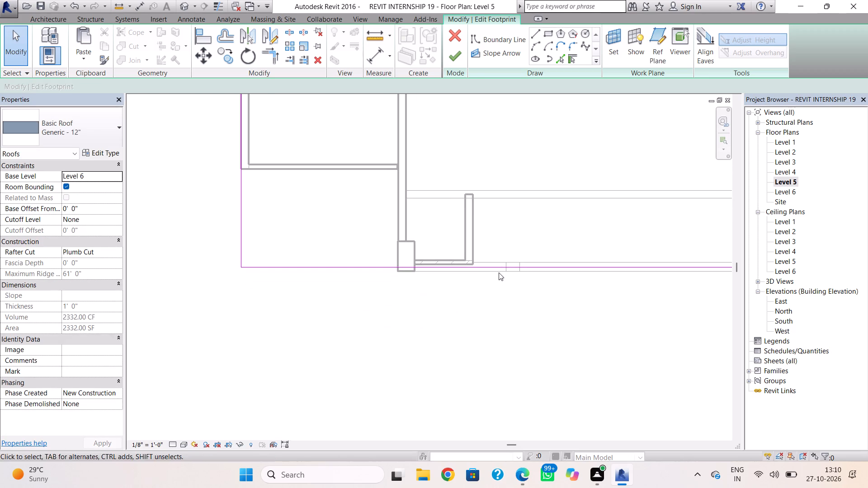
{"action": "scroll", "coordinate": [499, 272], "scroll_direction": "down", "scroll_amount": 2}
{"action": "left_click", "coordinate": [499, 267]}
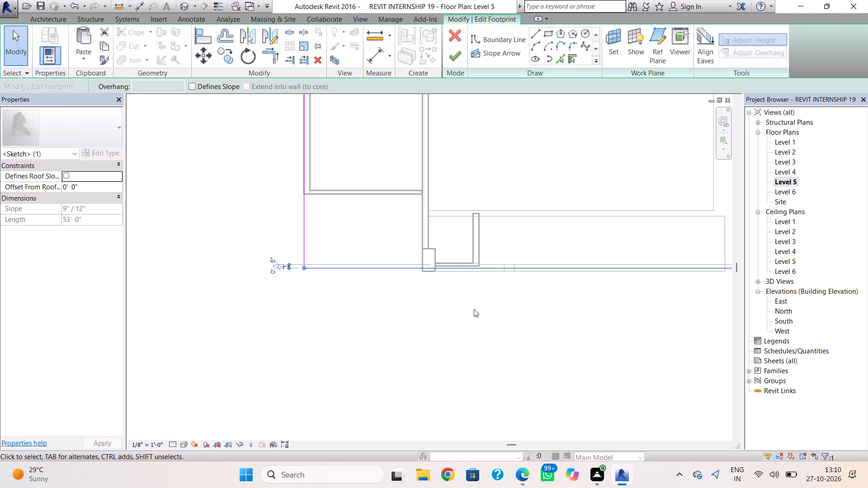
{"action": "key", "text": "Down"}
{"action": "key", "text": "Down"}
{"action": "key", "text": "Down"}
{"action": "key", "text": "Down"}
{"action": "key", "text": "Down"}
{"action": "scroll", "coordinate": [500, 295], "scroll_direction": "down", "scroll_amount": 3}
{"action": "middle_click_drag", "start_coordinate": [499, 294], "coordinate": [485, 293]}
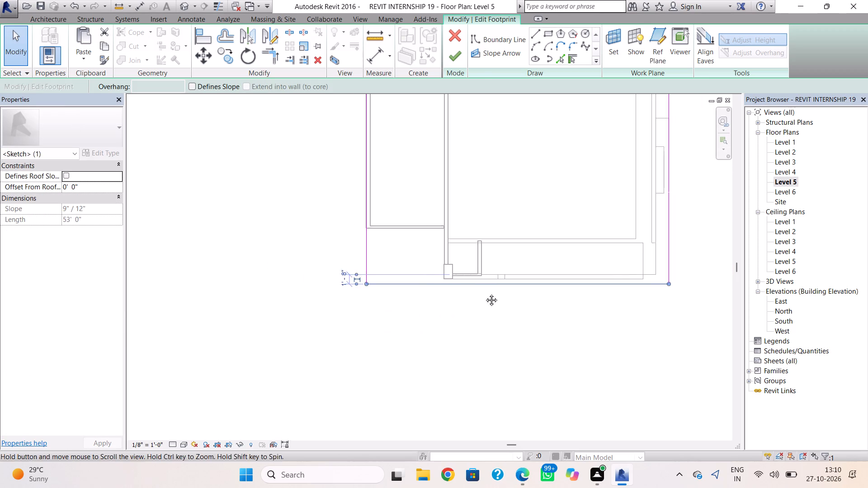
{"action": "middle_click_drag", "start_coordinate": [485, 293], "coordinate": [434, 287]}
{"action": "key", "text": "Down"}
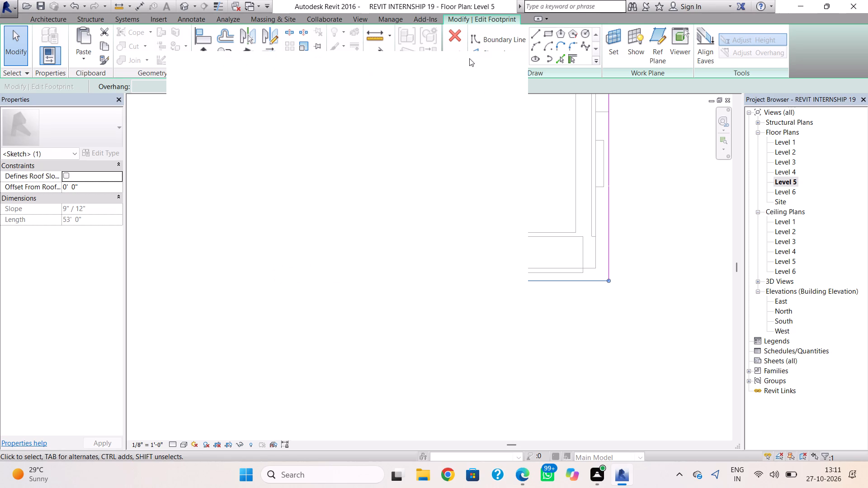
{"action": "left_click", "coordinate": [460, 49]}
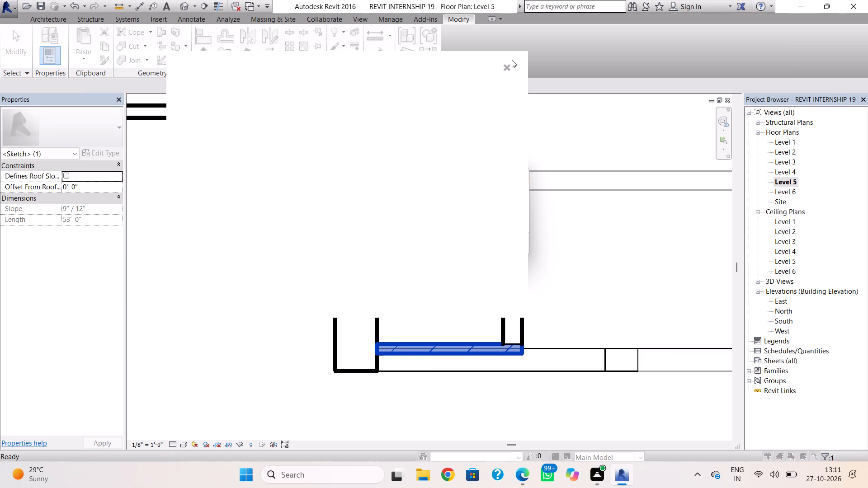
{"action": "left_click", "coordinate": [509, 62]}
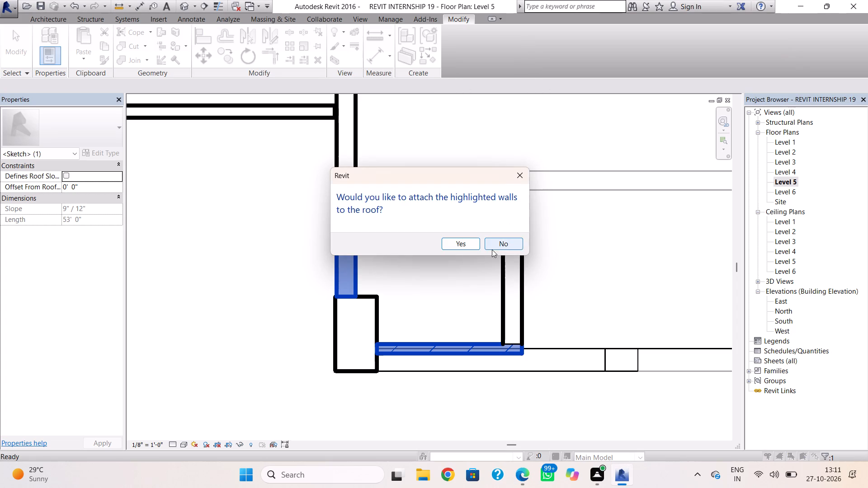
{"action": "left_click", "coordinate": [475, 249]}
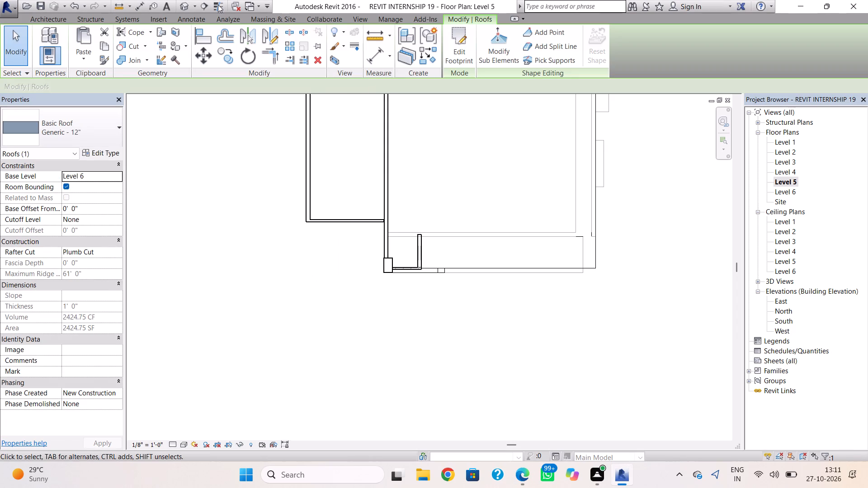
Examine the top roof's front overhang against the facade frame, the lower arm and the roofs below from several angles.
{"action": "left_click", "coordinate": [184, 2]}
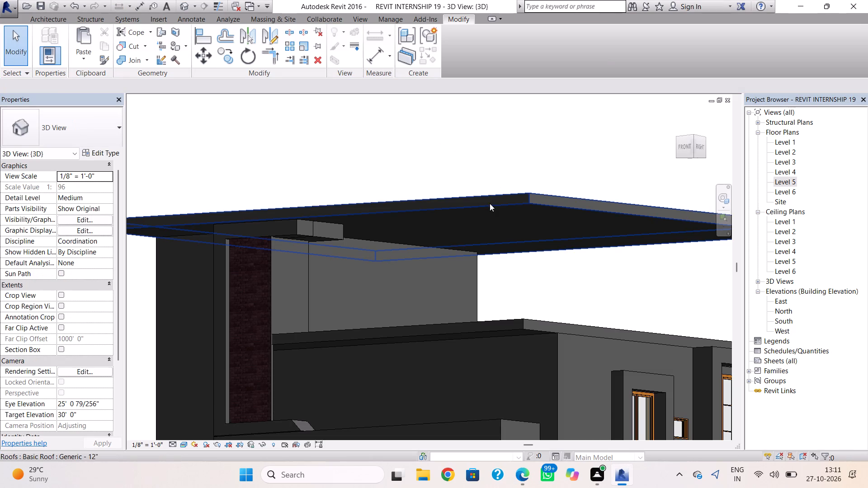
{"action": "right_click_drag", "start_coordinate": [497, 228], "coordinate": [476, 269], "text": "shift"}
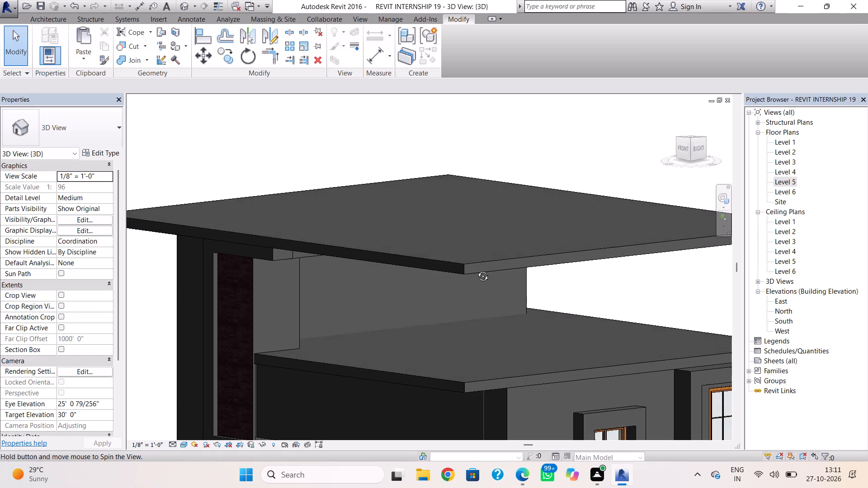
{"action": "right_click_drag", "start_coordinate": [476, 269], "coordinate": [476, 275], "text": "shift"}
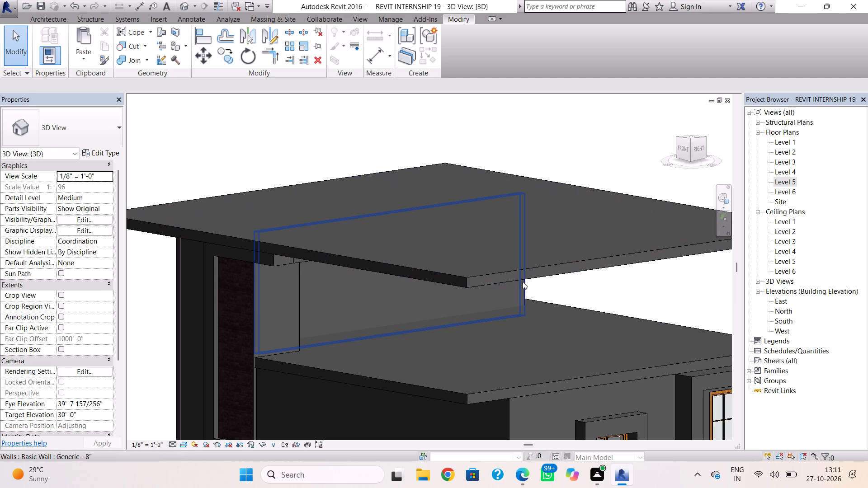
{"action": "right_click_drag", "start_coordinate": [522, 281], "coordinate": [505, 392], "text": "shift"}
{"action": "scroll", "coordinate": [503, 379], "scroll_direction": "down", "scroll_amount": 2}
{"action": "middle_click_drag", "start_coordinate": [499, 367], "coordinate": [518, 190]}
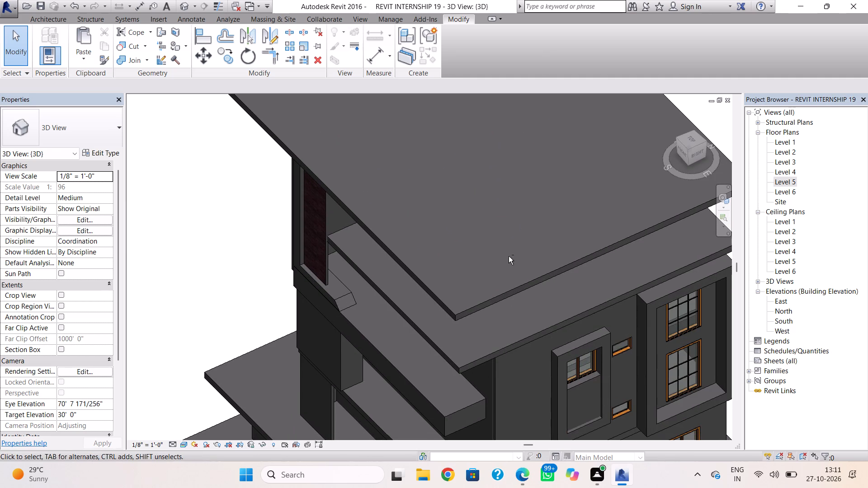
{"action": "right_click_drag", "start_coordinate": [503, 265], "coordinate": [451, 324], "text": "shift"}
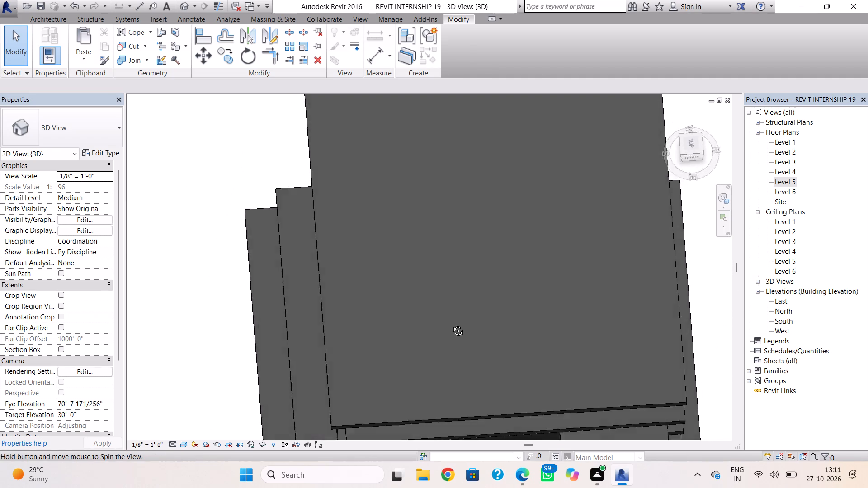
{"action": "right_click_drag", "start_coordinate": [451, 324], "coordinate": [613, 127], "text": "shift"}
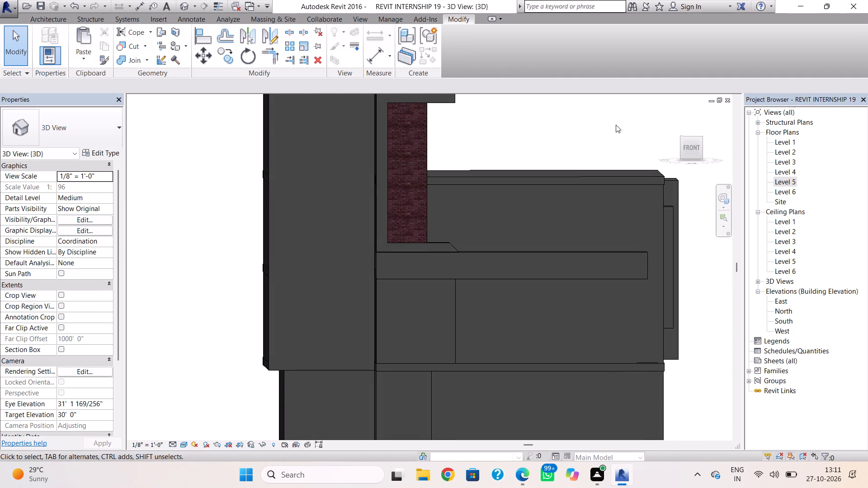
{"action": "left_click", "coordinate": [571, 254]}
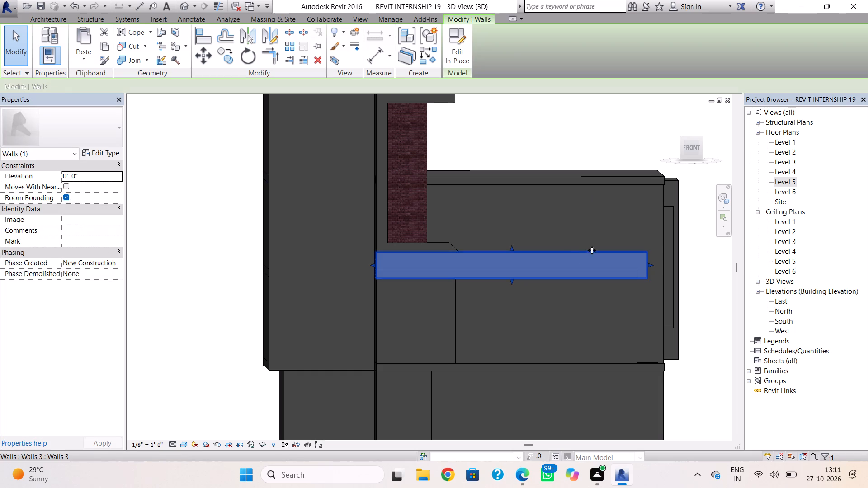
{"action": "right_click_drag", "start_coordinate": [591, 252], "coordinate": [419, 339], "text": "shift"}
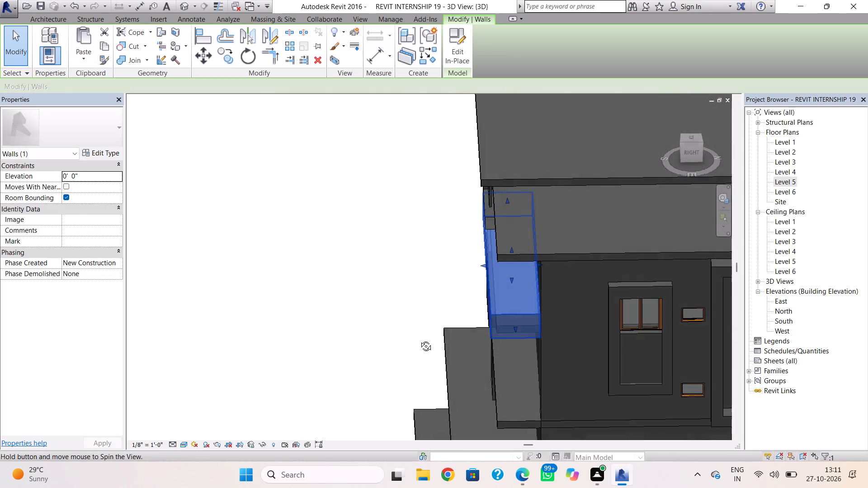
{"action": "right_click_drag", "start_coordinate": [419, 339], "coordinate": [419, 342], "text": "shift"}
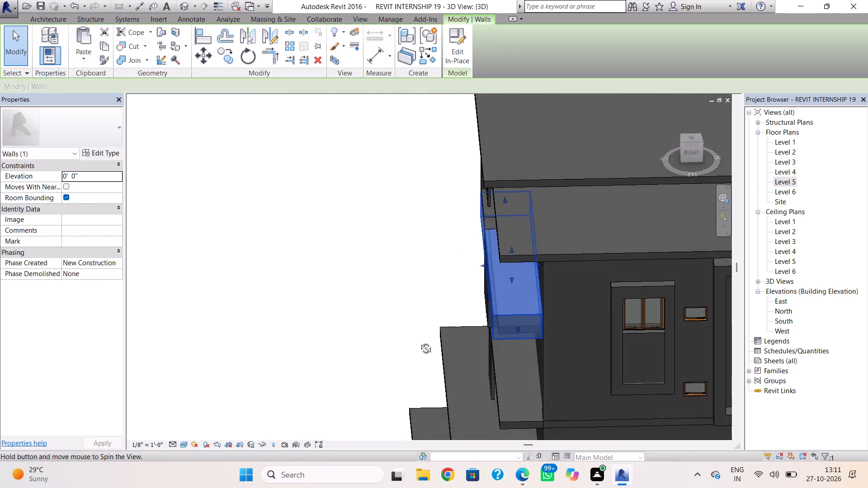
{"action": "right_click_drag", "start_coordinate": [419, 342], "coordinate": [420, 316], "text": "shift"}
{"action": "key", "text": "Escape"}
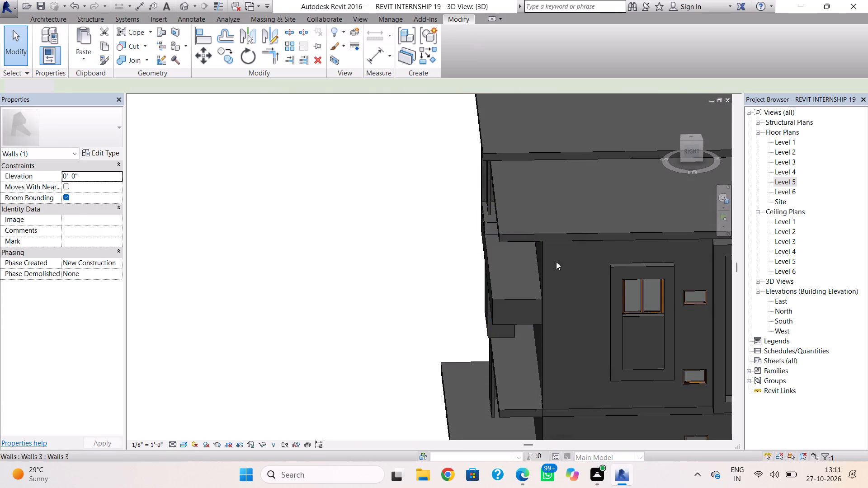
{"action": "left_click", "coordinate": [692, 139]}
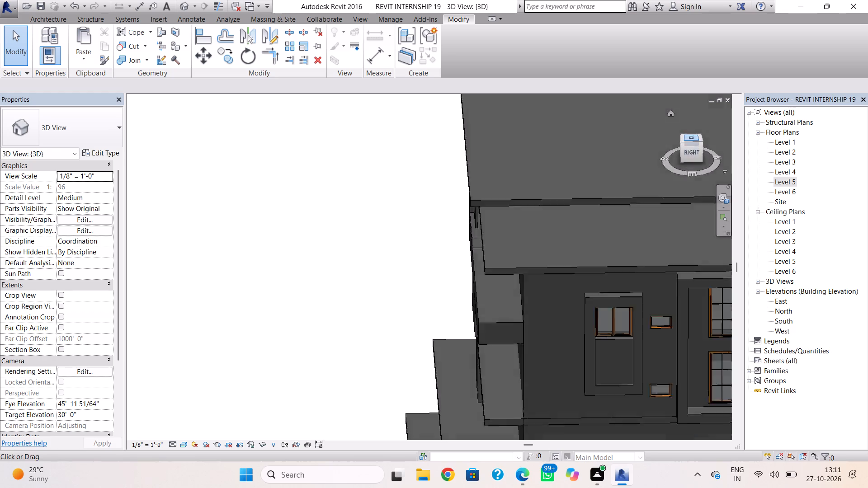
{"action": "scroll", "coordinate": [350, 256], "scroll_direction": "up", "scroll_amount": 4}
{"action": "right_click_drag", "start_coordinate": [357, 267], "coordinate": [354, 267], "text": "shift"}
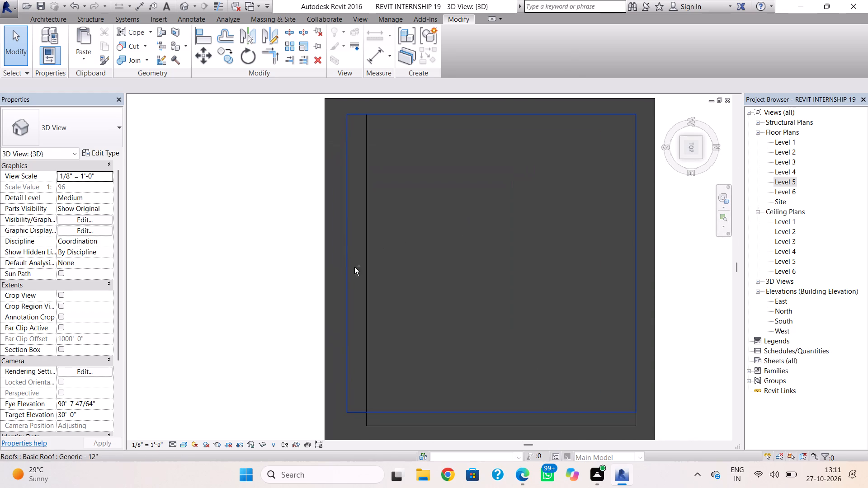
{"action": "right_click_drag", "start_coordinate": [354, 267], "coordinate": [413, 173], "text": "shift"}
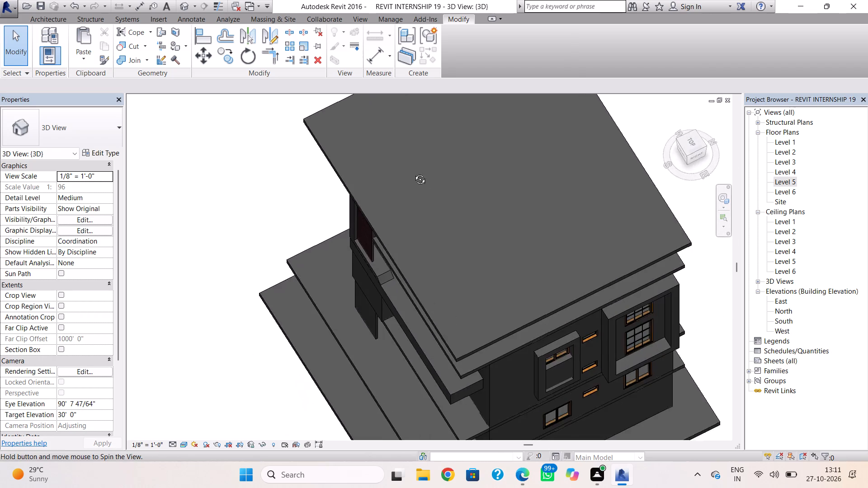
{"action": "right_click_drag", "start_coordinate": [413, 173], "coordinate": [418, 111], "text": "shift"}
{"action": "scroll", "coordinate": [431, 201], "scroll_direction": "down", "scroll_amount": 3}
{"action": "middle_click_drag", "start_coordinate": [446, 177], "coordinate": [467, 115]}
{"action": "scroll", "coordinate": [468, 114], "scroll_direction": "up", "scroll_amount": 1}
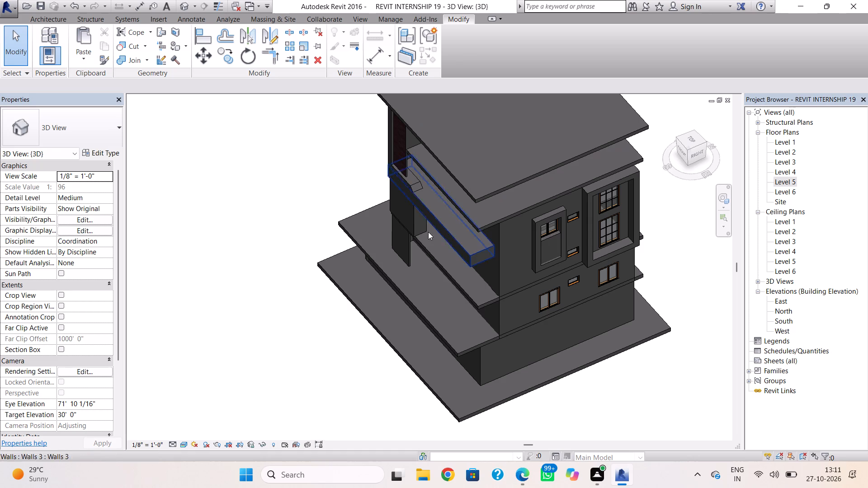
Edit the Level 2 roof's footprint in its floor plan and pull its front boundary back close to the front wall line.
{"action": "right_click_drag", "start_coordinate": [416, 244], "coordinate": [513, 196], "text": "shift"}
{"action": "double_click", "coordinate": [529, 321]}
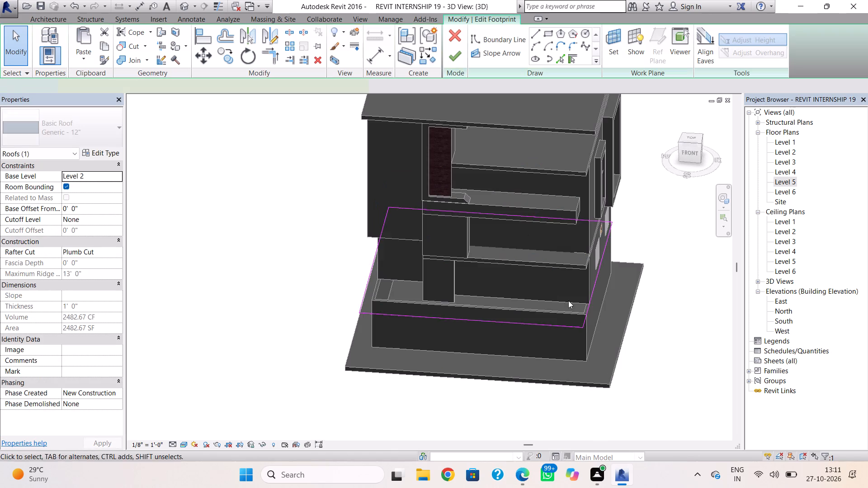
{"action": "double_click", "coordinate": [786, 154]}
{"action": "scroll", "coordinate": [566, 301], "scroll_direction": "down", "scroll_amount": 4}
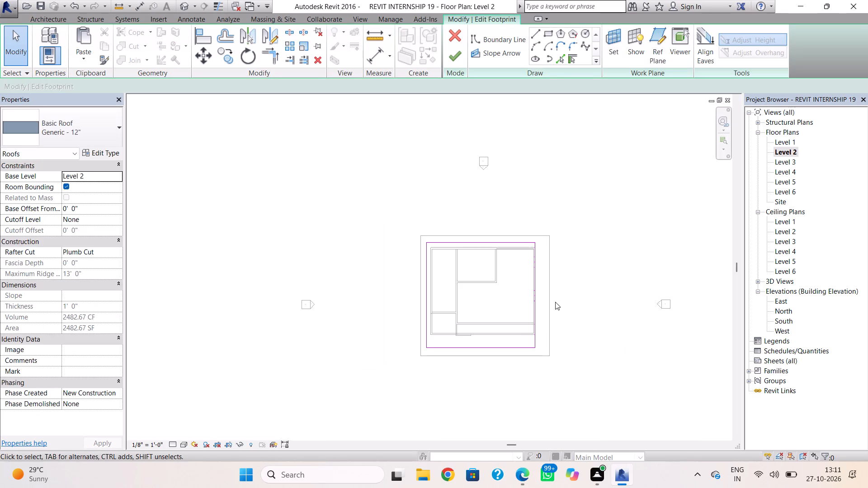
{"action": "left_click", "coordinate": [492, 351]}
{"action": "key", "text": "Up"}
{"action": "key", "text": "Up"}
{"action": "key", "text": "Up"}
{"action": "key", "text": "Up"}
{"action": "key", "text": "Up"}
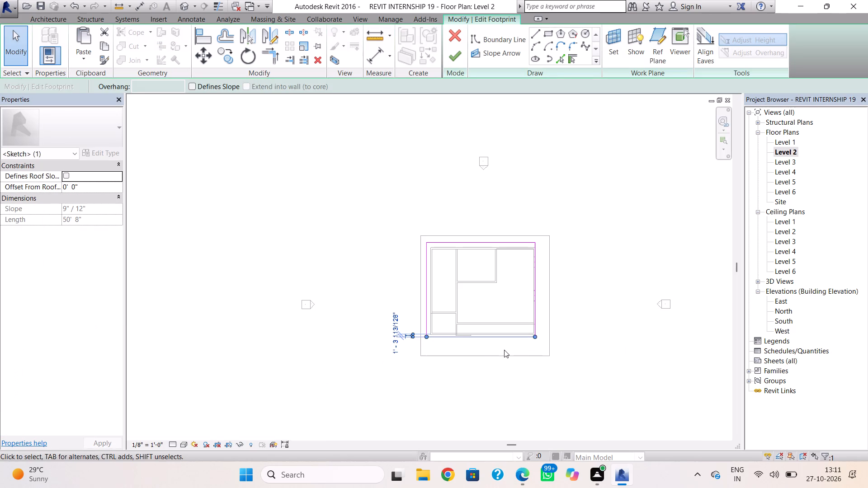
{"action": "left_click", "coordinate": [459, 57]}
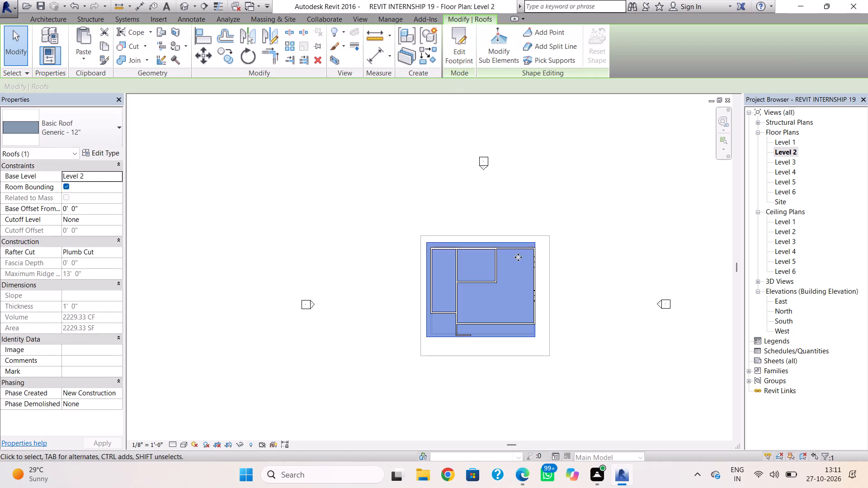
Reopen the Level 2 roof's footprint and nudge its front boundary slightly further back to the front wall line.
{"action": "left_click", "coordinate": [186, 3]}
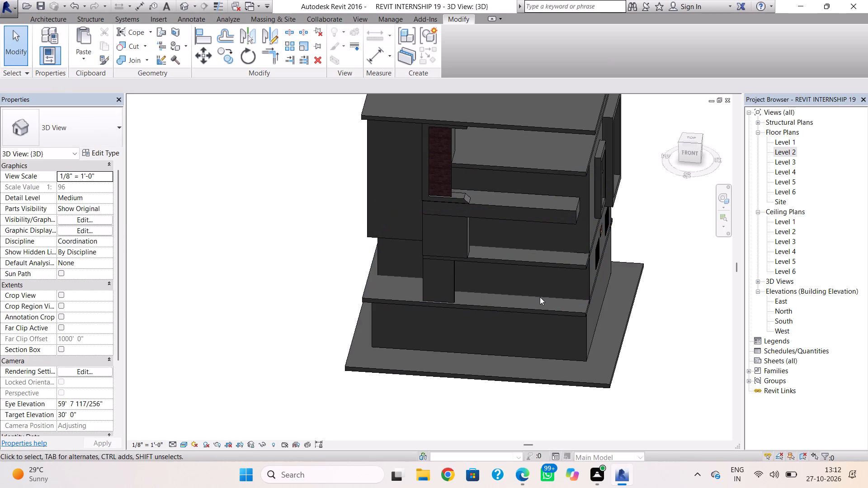
{"action": "left_click", "coordinate": [478, 309]}
{"action": "double_click", "coordinate": [552, 315]}
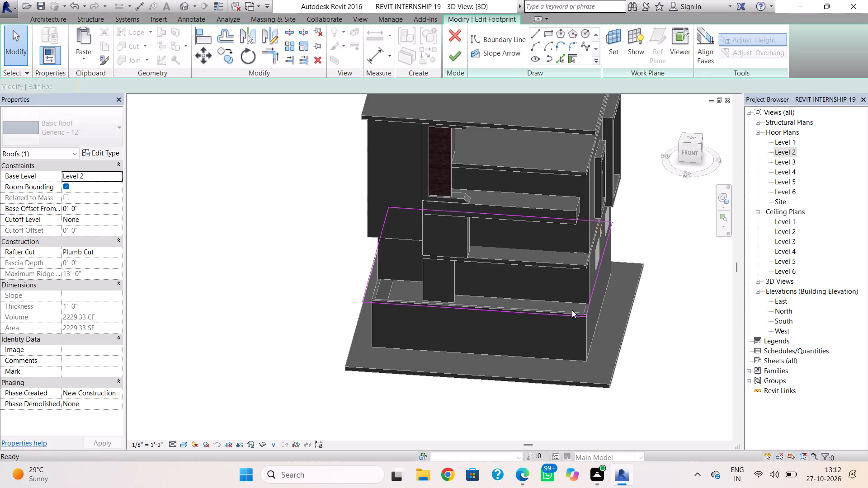
{"action": "double_click", "coordinate": [784, 155]}
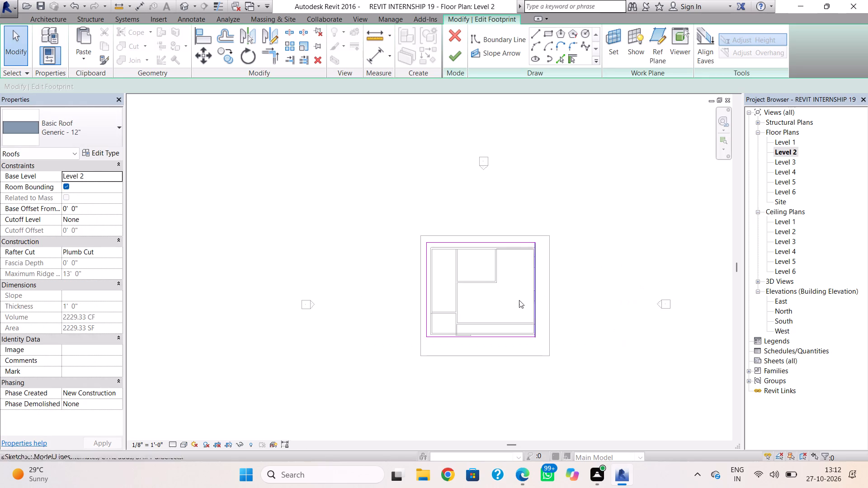
{"action": "scroll", "coordinate": [512, 302], "scroll_direction": "up", "scroll_amount": 2}
{"action": "left_click", "coordinate": [484, 348]}
{"action": "scroll", "coordinate": [486, 348], "scroll_direction": "up", "scroll_amount": 4}
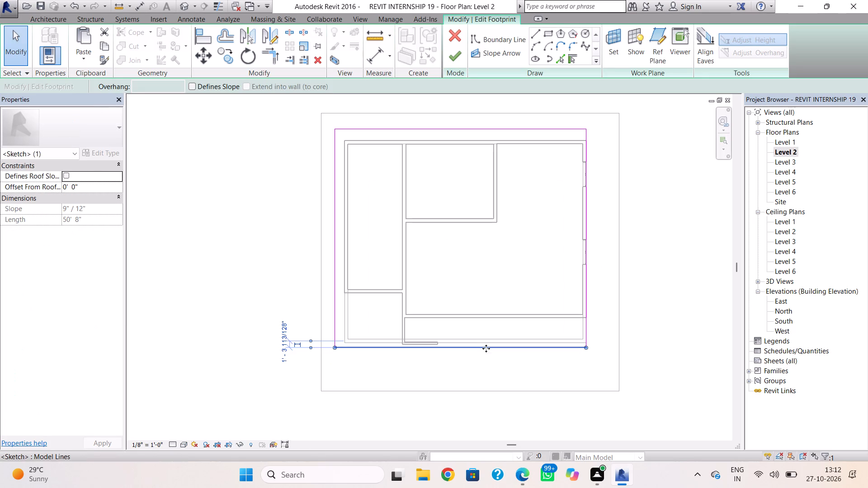
{"action": "key", "text": "Up"}
{"action": "left_click", "coordinate": [516, 371]}
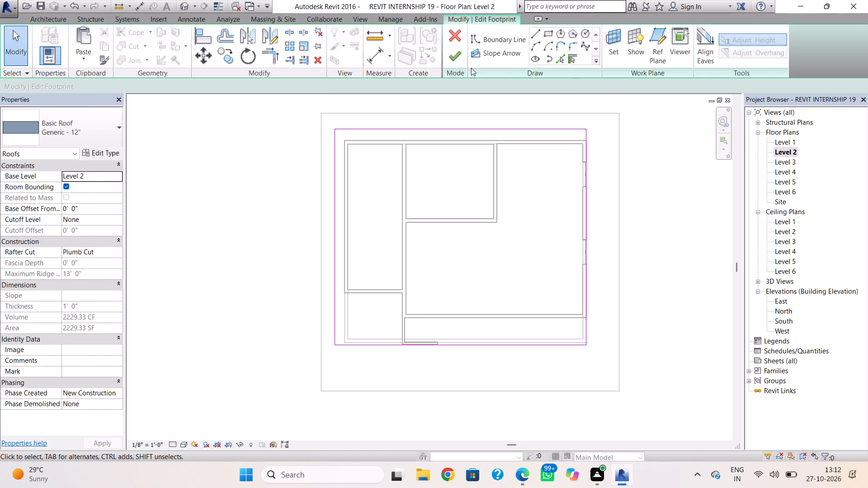
{"action": "left_click", "coordinate": [453, 57]}
{"action": "left_click", "coordinate": [184, 3]}
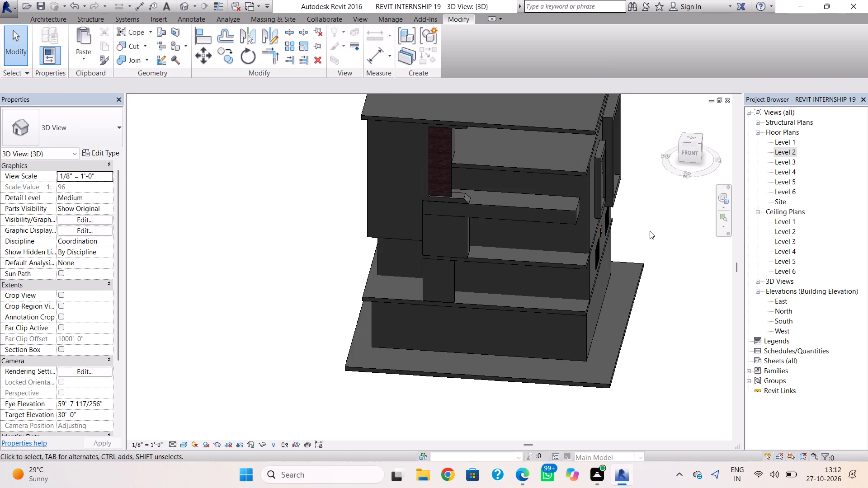
{"action": "right_click_drag", "start_coordinate": [698, 254], "coordinate": [666, 157], "text": "shift"}
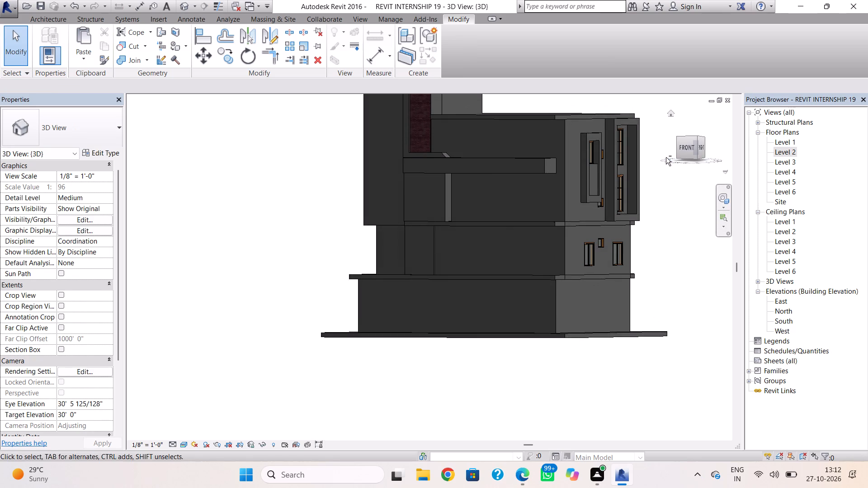
{"action": "right_click_drag", "start_coordinate": [666, 157], "coordinate": [636, 182], "text": "shift"}
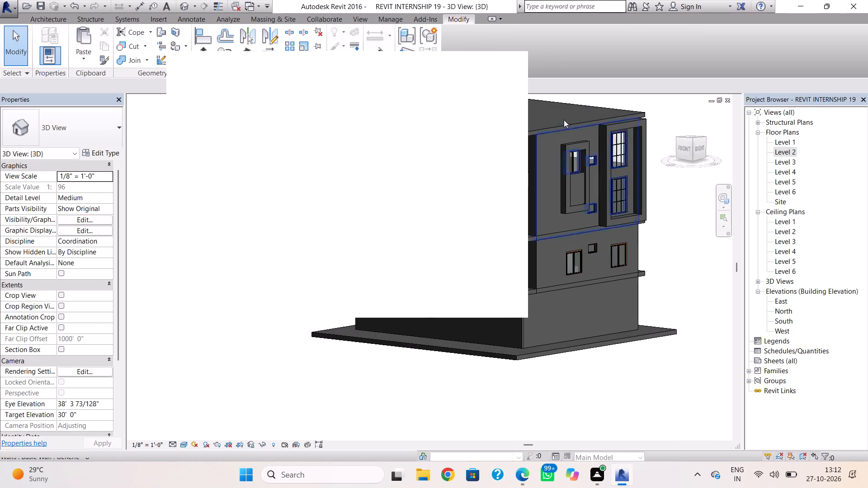
Edit the Level 5 roof's footprint in its floor plan, pull its front boundary back behind the facade frame, and try attaching the highlighted walls.
{"action": "middle_click_drag", "start_coordinate": [565, 152], "coordinate": [570, 220]}
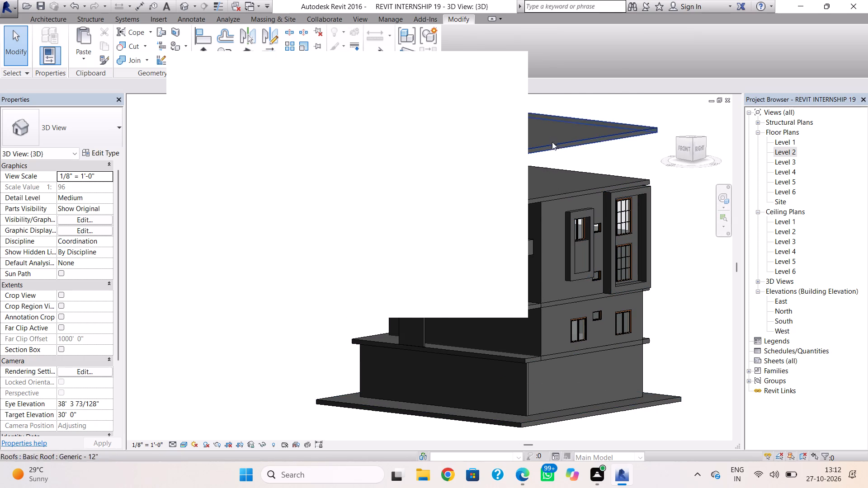
{"action": "left_click", "coordinate": [509, 67]}
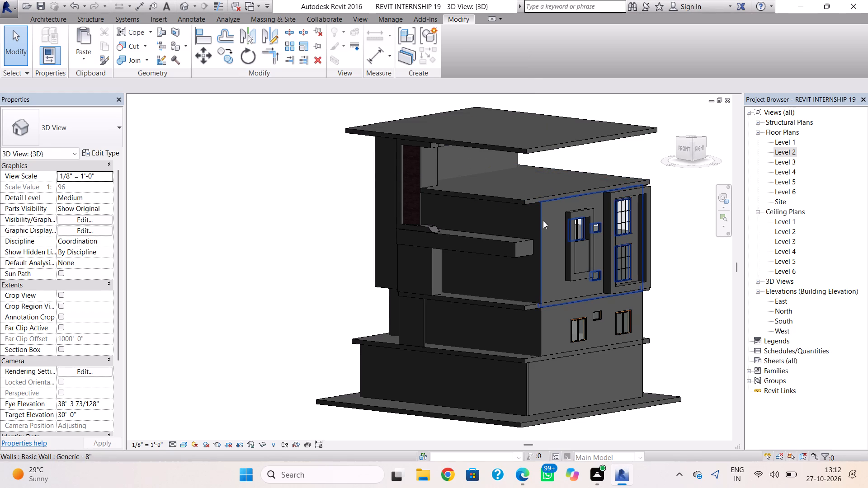
{"action": "double_click", "coordinate": [522, 201]}
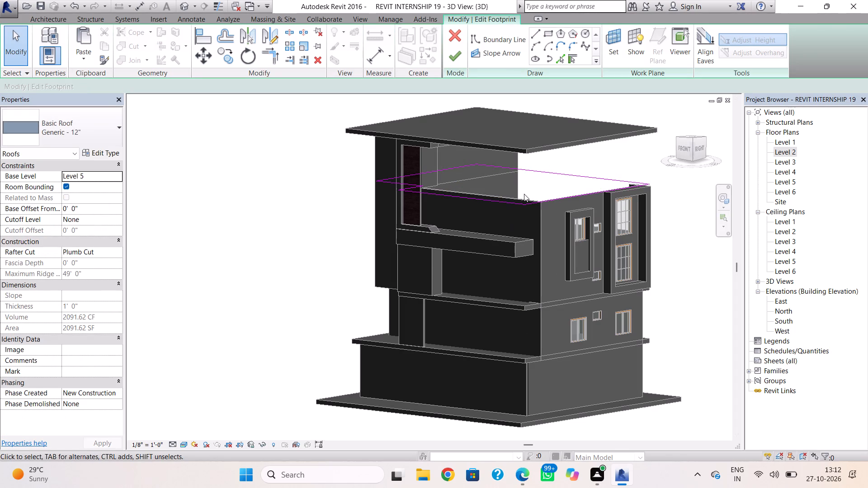
{"action": "double_click", "coordinate": [781, 180]}
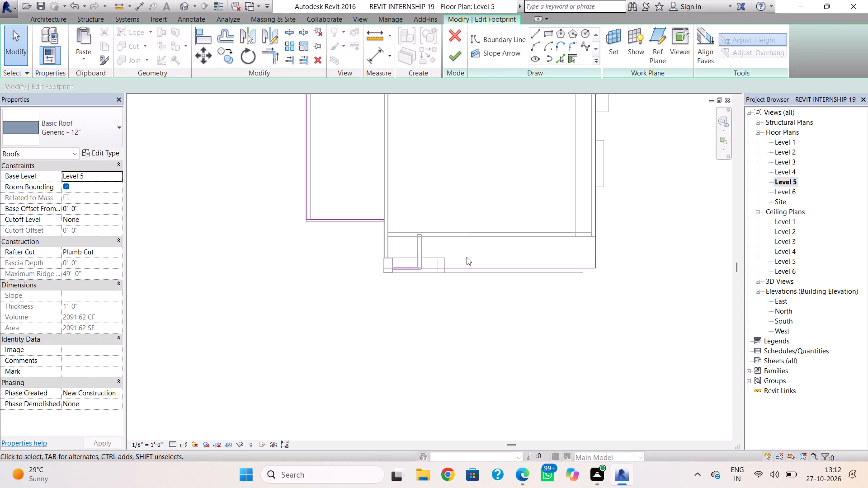
{"action": "left_click", "coordinate": [469, 269]}
{"action": "key", "text": "Up"}
{"action": "key", "text": "Up"}
{"action": "key", "text": "Up"}
{"action": "key", "text": "Up"}
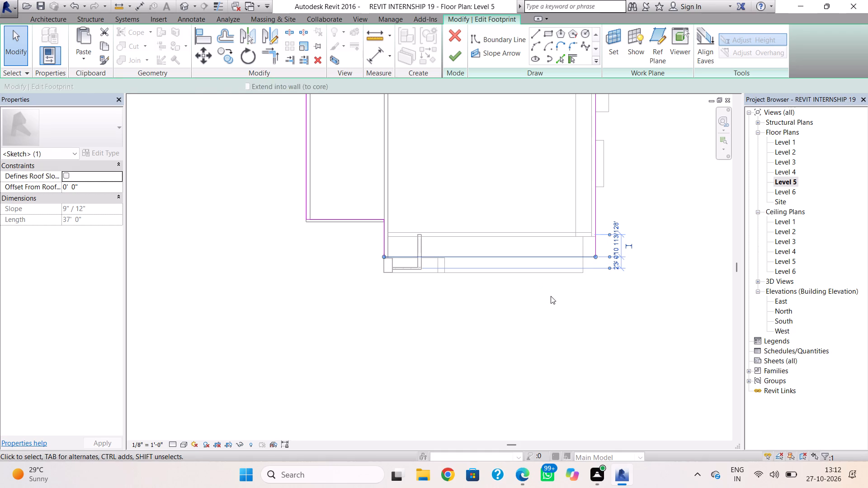
{"action": "left_click", "coordinate": [453, 53]}
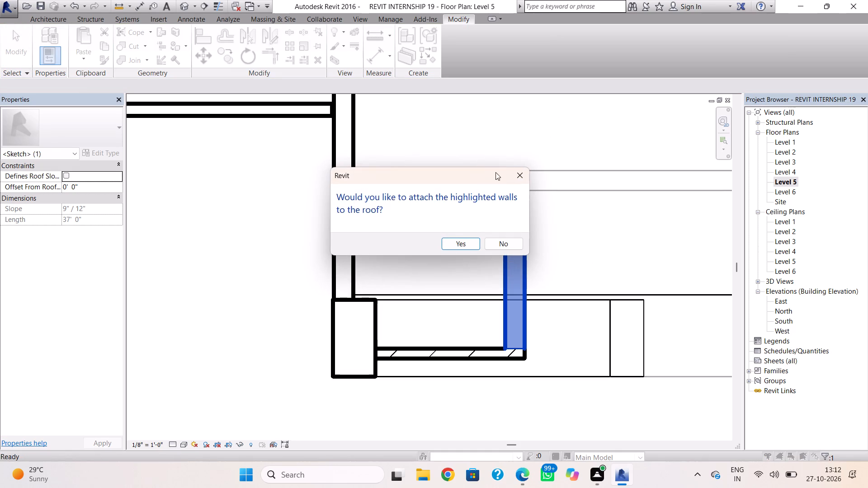
{"action": "left_click", "coordinate": [457, 243]}
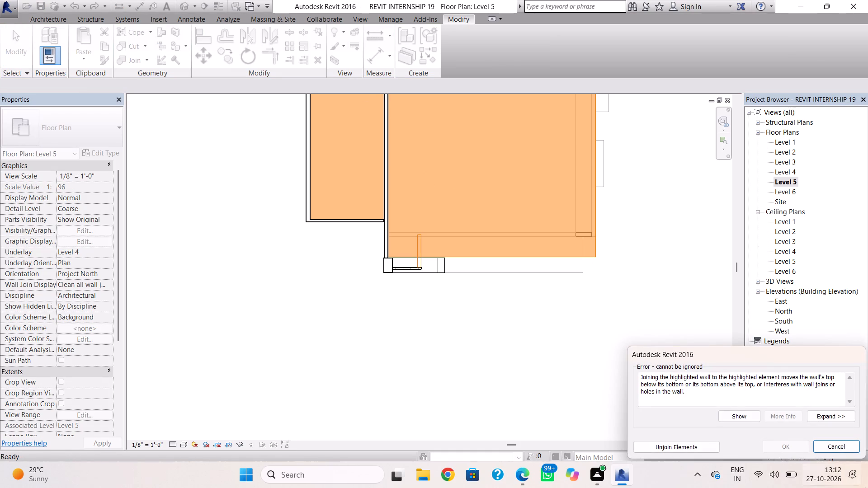
{"action": "left_click", "coordinate": [840, 444]}
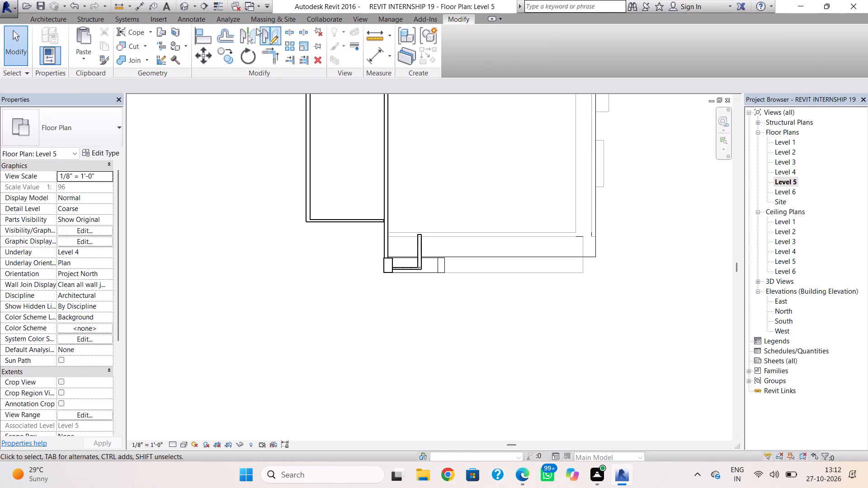
{"action": "left_click", "coordinate": [184, 2]}
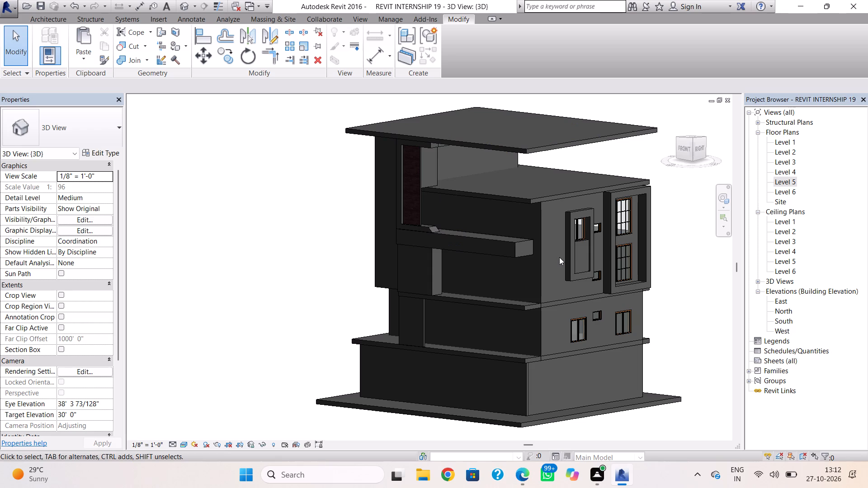
Examine the Level 5 roof's front edge against the frame's lower arm and the roofs below from the building's right side.
{"action": "right_click_drag", "start_coordinate": [559, 258], "coordinate": [512, 254], "text": "shift"}
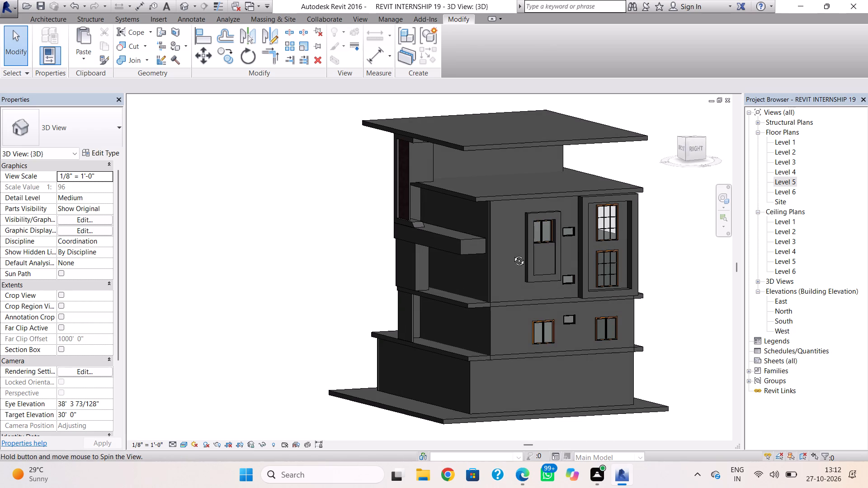
{"action": "right_click_drag", "start_coordinate": [512, 254], "coordinate": [494, 280], "text": "shift"}
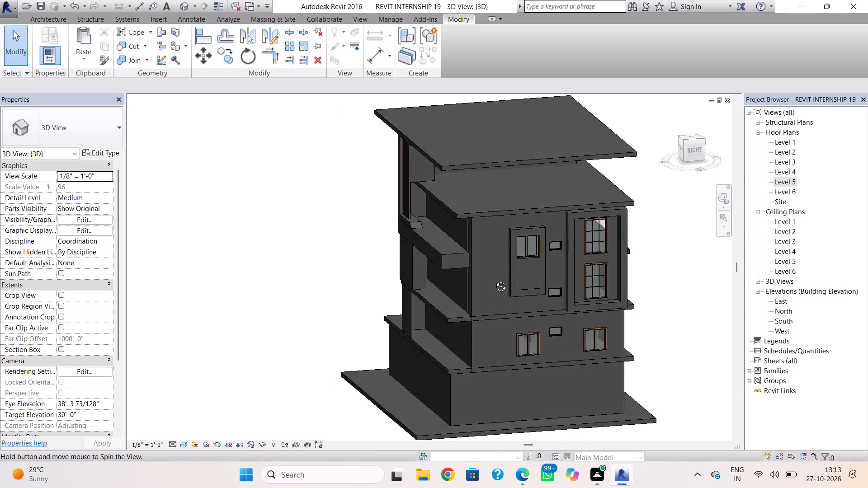
{"action": "right_click_drag", "start_coordinate": [494, 280], "coordinate": [477, 284], "text": "shift"}
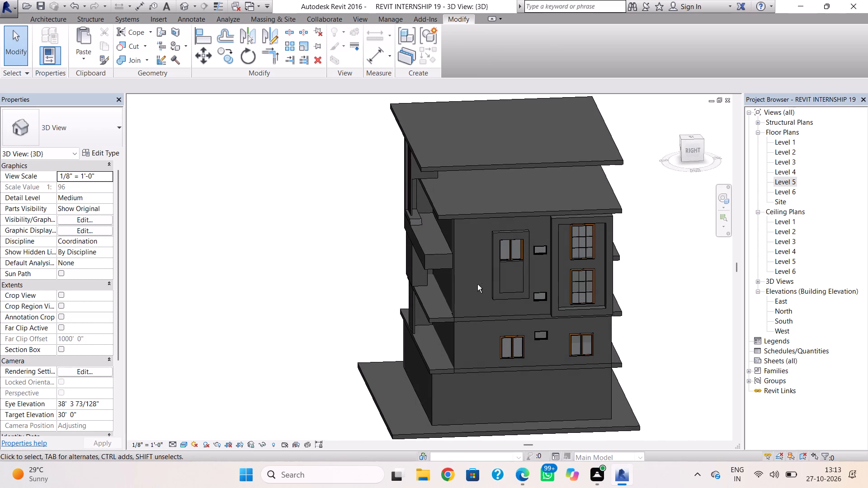
{"action": "right_click", "coordinate": [477, 284], "text": "shift"}
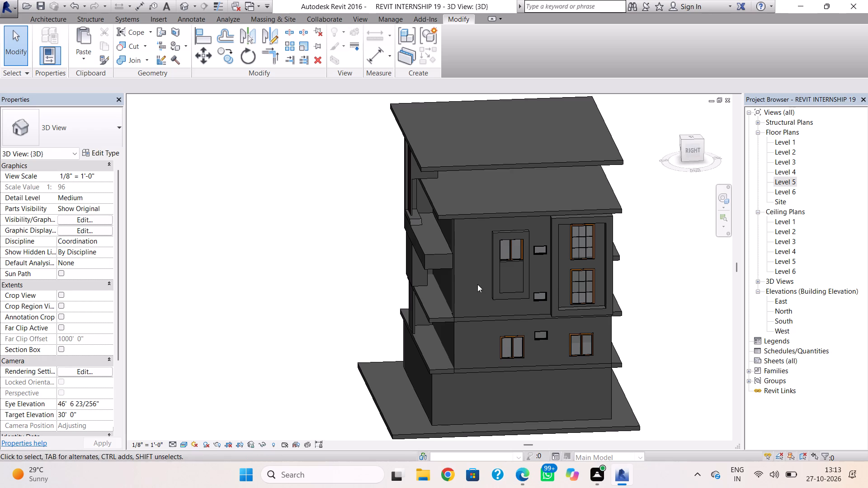
{"action": "scroll", "coordinate": [446, 300], "scroll_direction": "up", "scroll_amount": 4}
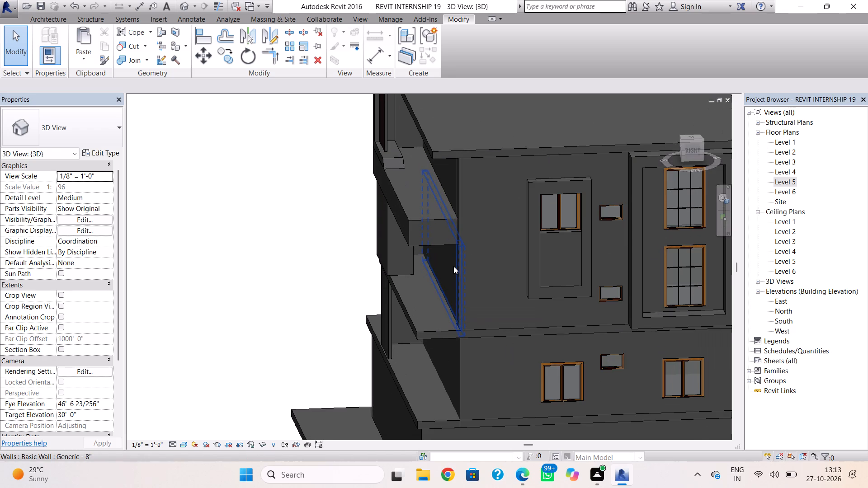
{"action": "scroll", "coordinate": [453, 271], "scroll_direction": "down", "scroll_amount": 1}
{"action": "middle_click_drag", "start_coordinate": [453, 276], "coordinate": [448, 310]}
{"action": "left_click", "coordinate": [431, 204]}
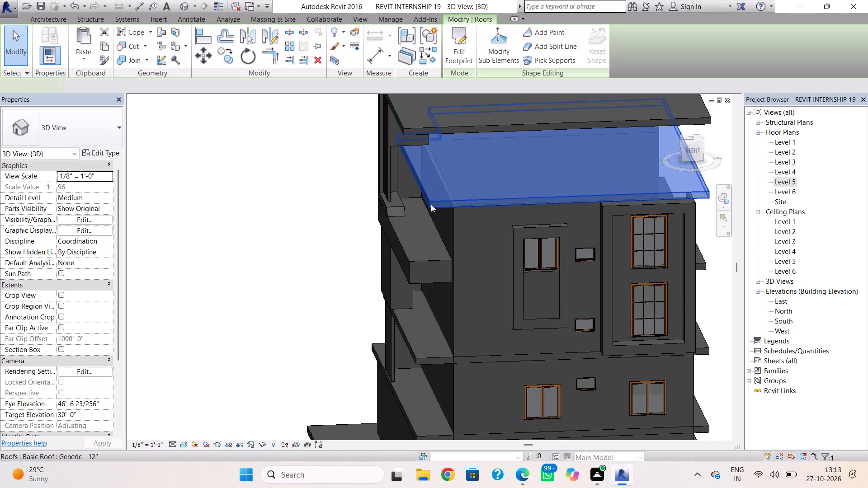
{"action": "left_click", "coordinate": [415, 261]}
{"action": "left_click", "coordinate": [388, 240]}
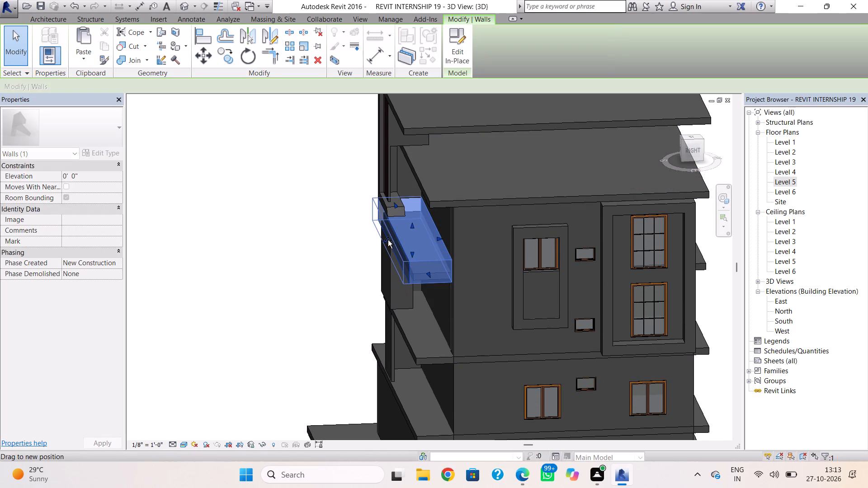
{"action": "left_click", "coordinate": [325, 254]}
Edit the Level 3 roof's footprint, nudge its front boundary forward beneath the frame's lower arm, and try attaching the highlighted walls.
{"action": "double_click", "coordinate": [410, 333]}
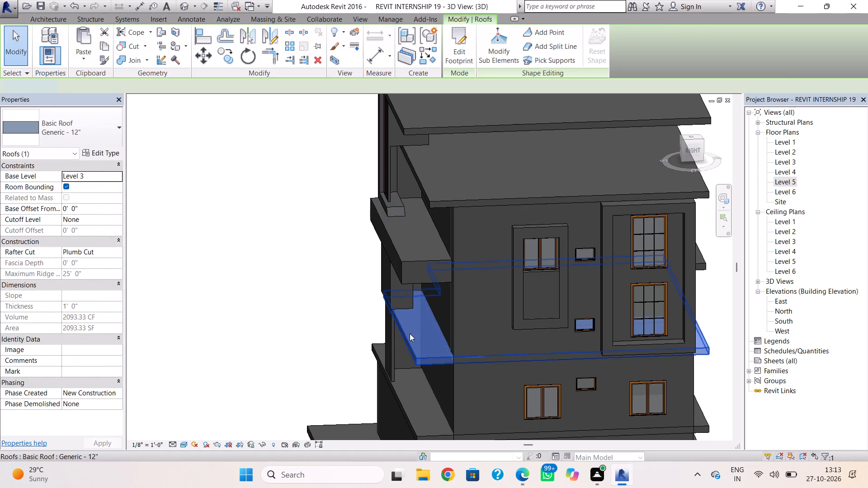
{"action": "left_click", "coordinate": [411, 348]}
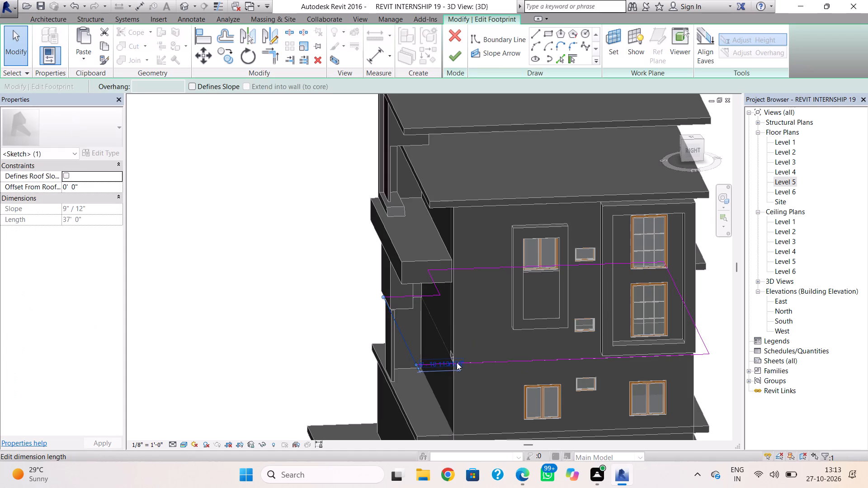
{"action": "key", "text": "Left"}
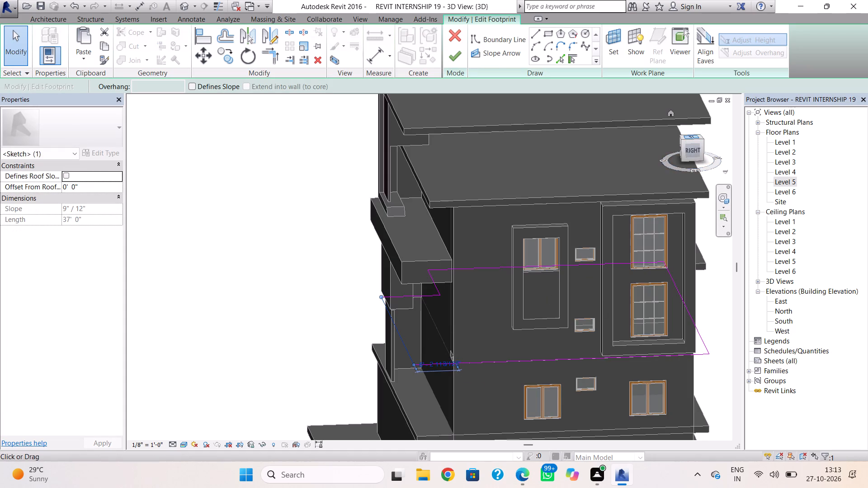
{"action": "left_click", "coordinate": [689, 136]}
{"action": "key", "text": "Left"}
{"action": "key", "text": "Left"}
{"action": "key", "text": "Left"}
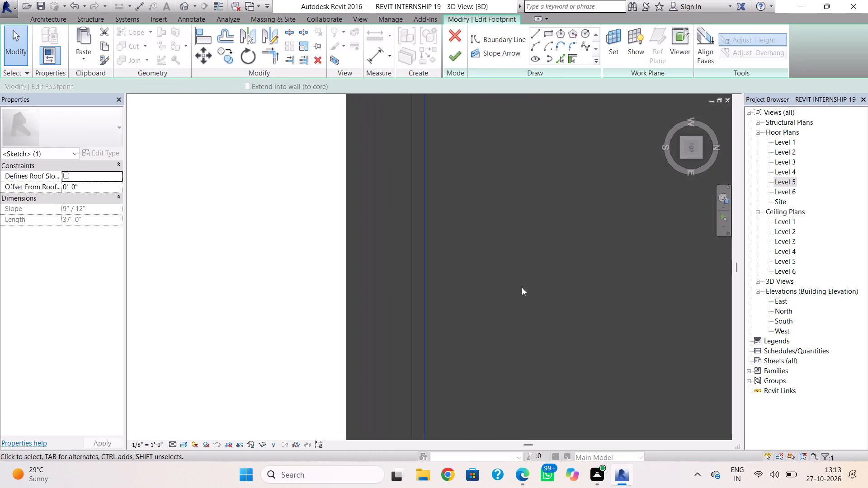
{"action": "key", "text": "Left"}
{"action": "key", "text": "Left"}
{"action": "key", "text": "Left"}
{"action": "key", "text": "Left"}
{"action": "key", "text": "Left"}
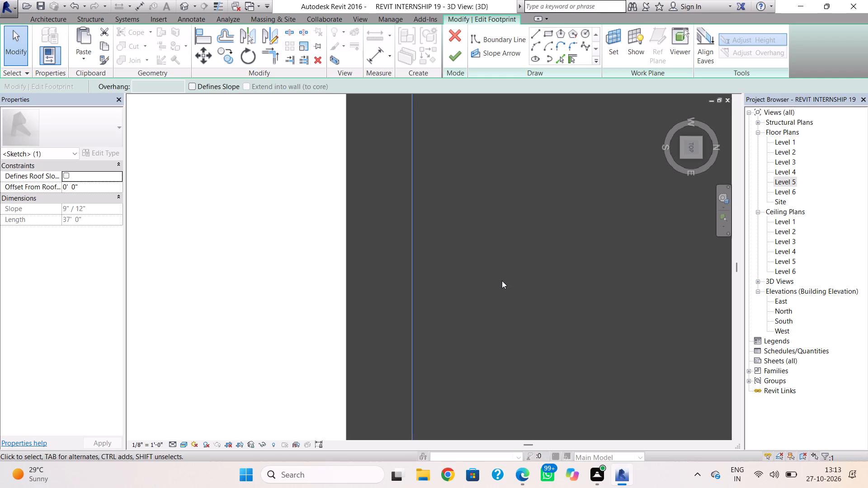
{"action": "left_click", "coordinate": [451, 61]}
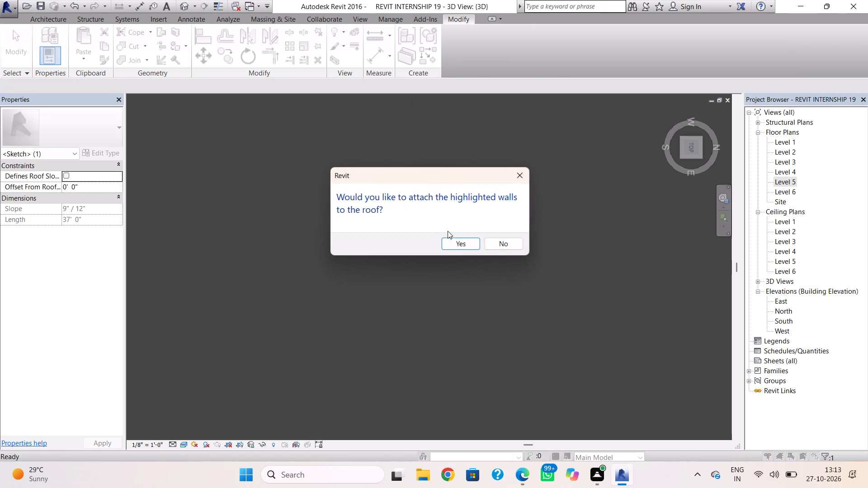
{"action": "left_click", "coordinate": [452, 246]}
{"action": "left_click", "coordinate": [826, 451]}
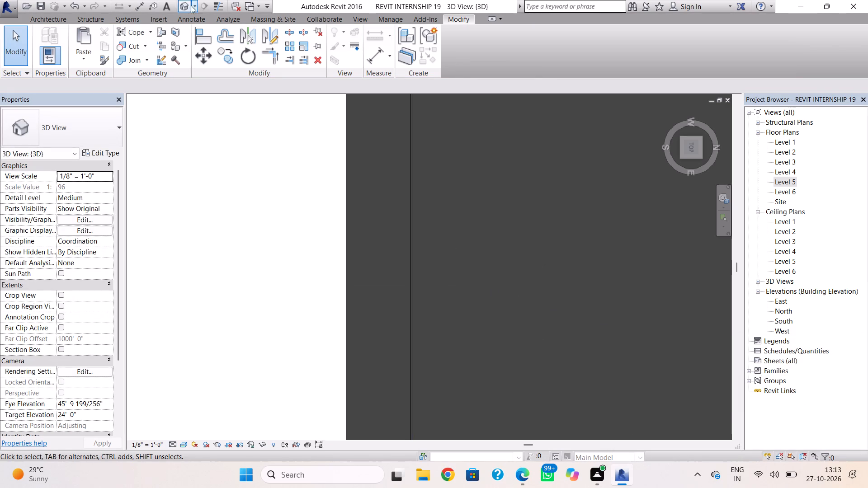
Stretch the front face of the pier under the frame's lower arm forward to near the Level 3 roof's front edge.
{"action": "right_click_drag", "start_coordinate": [335, 283], "coordinate": [513, 119], "text": "shift"}
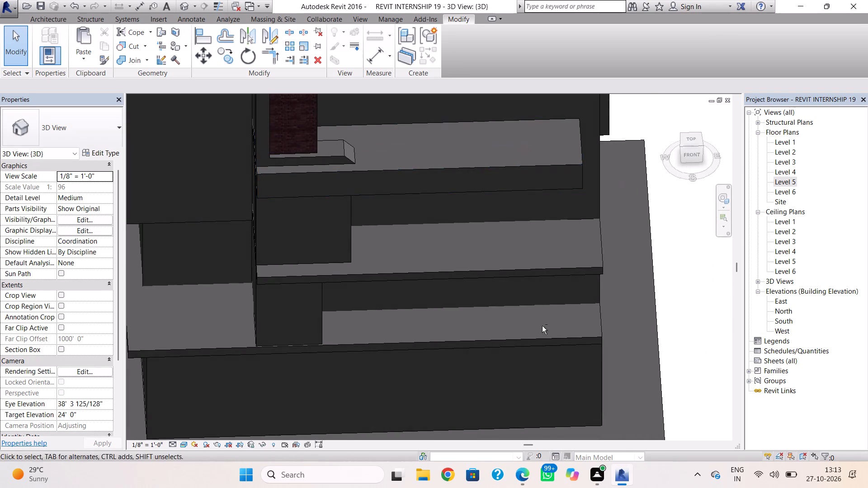
{"action": "right_click_drag", "start_coordinate": [542, 326], "coordinate": [397, 243], "text": "shift"}
{"action": "left_click", "coordinate": [406, 234]}
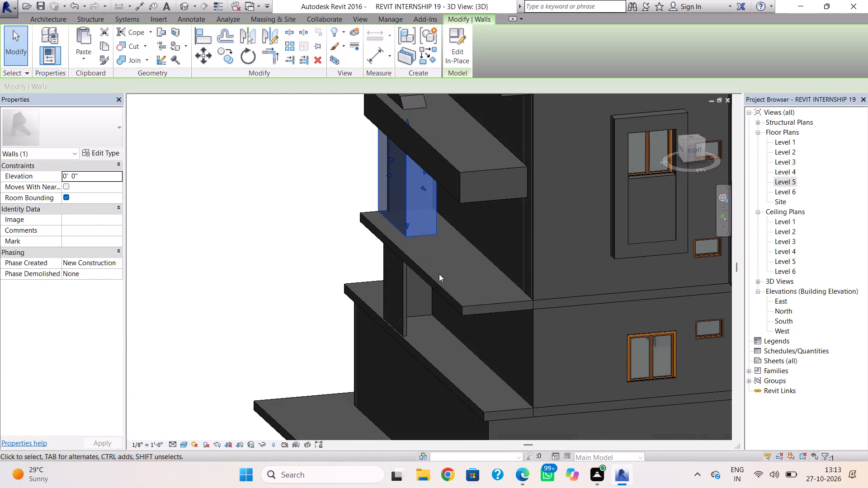
{"action": "scroll", "coordinate": [439, 274], "scroll_direction": "down", "scroll_amount": 4}
{"action": "scroll", "coordinate": [439, 274], "scroll_direction": "up", "scroll_amount": 1}
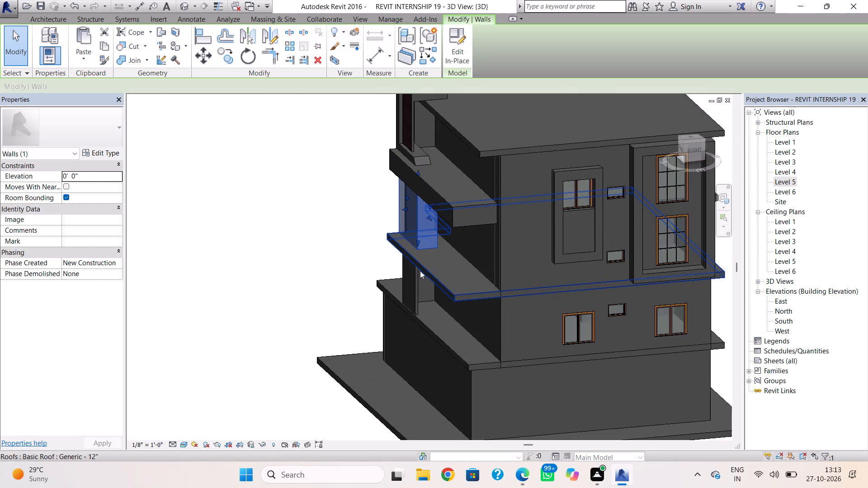
{"action": "key", "text": "Escape"}
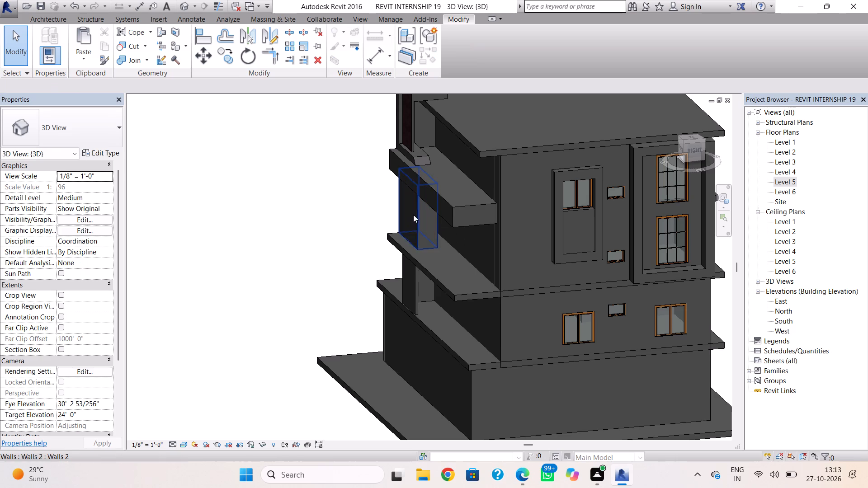
{"action": "left_click", "coordinate": [413, 215]}
{"action": "left_click_drag", "start_coordinate": [405, 208], "coordinate": [403, 208]}
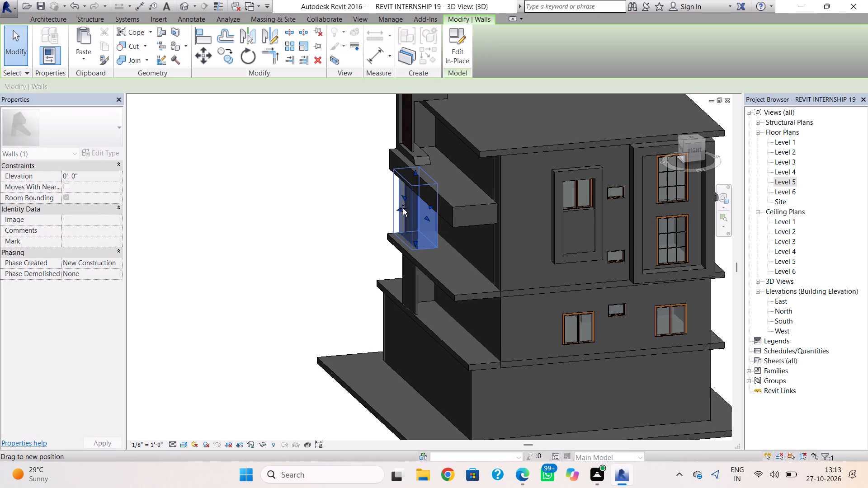
{"action": "left_click_drag", "start_coordinate": [403, 208], "coordinate": [398, 213]}
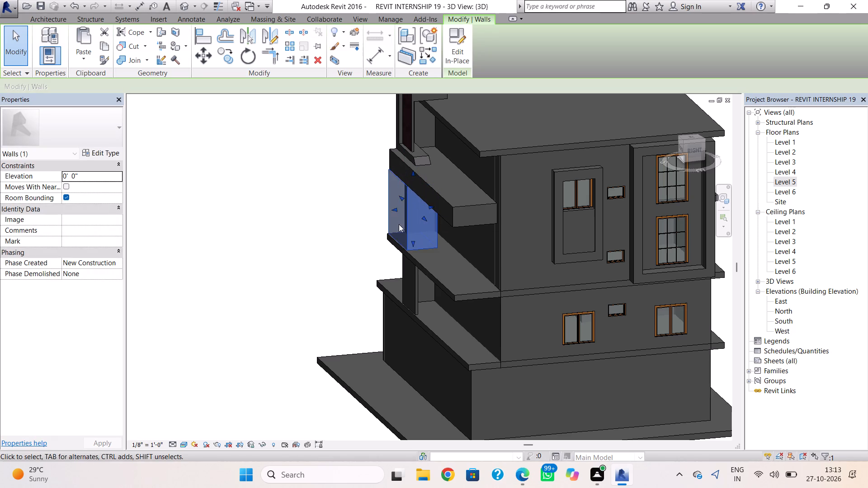
{"action": "key", "text": "Escape"}
Pull the pier's front face slightly back in line with the front of the frame's lower arm, viewed from the building's left side.
{"action": "right_click_drag", "start_coordinate": [384, 246], "coordinate": [700, 221], "text": "shift"}
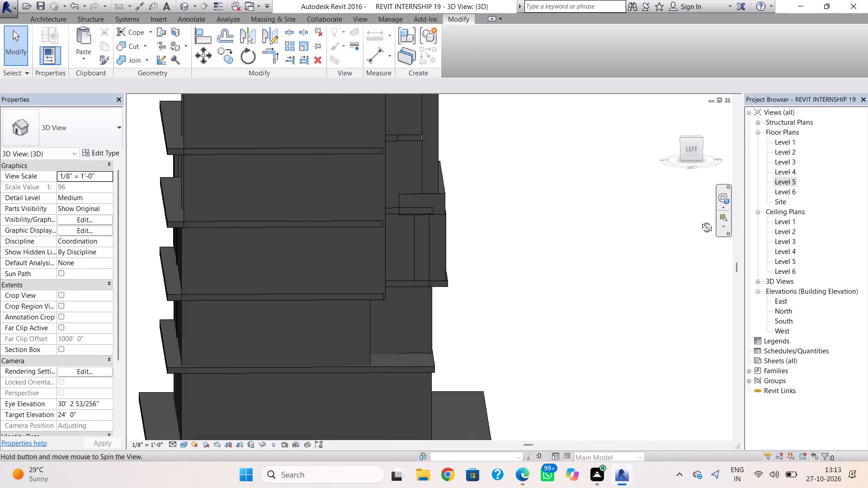
{"action": "right_click_drag", "start_coordinate": [700, 221], "coordinate": [698, 225], "text": "shift"}
{"action": "right_click_drag", "start_coordinate": [532, 253], "coordinate": [517, 286], "text": "shift"}
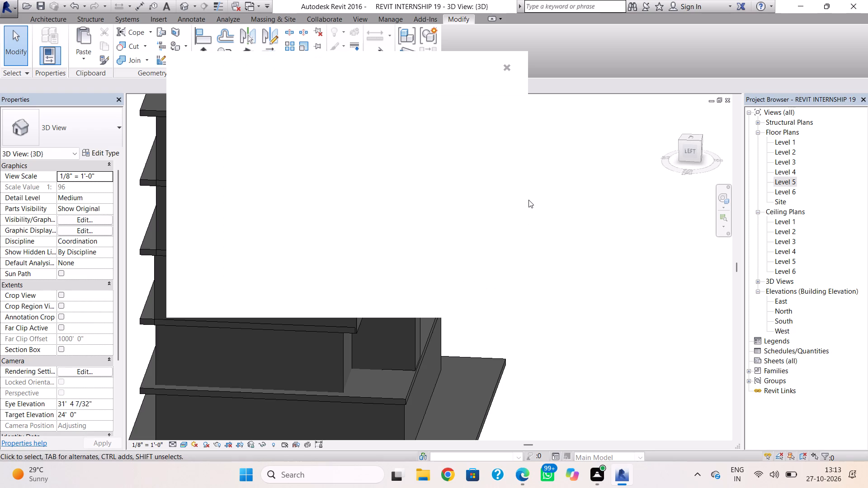
{"action": "left_click", "coordinate": [506, 65]}
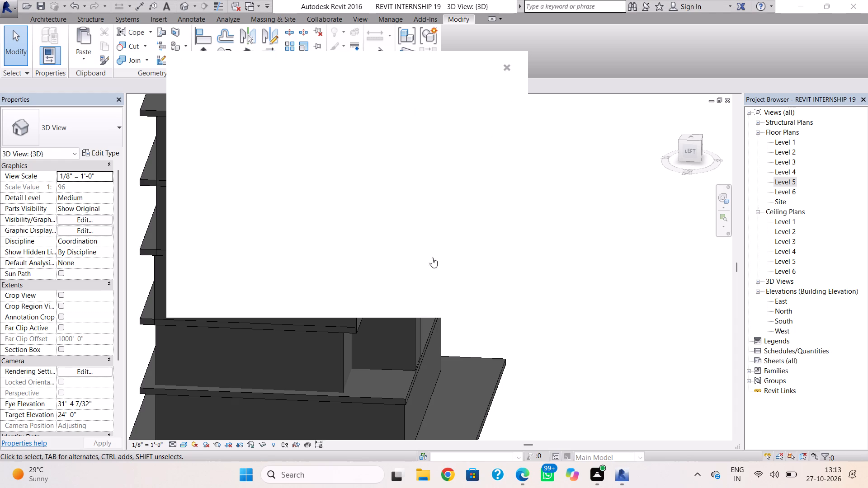
{"action": "scroll", "coordinate": [422, 257], "scroll_direction": "up", "scroll_amount": 5}
{"action": "left_click", "coordinate": [436, 253]}
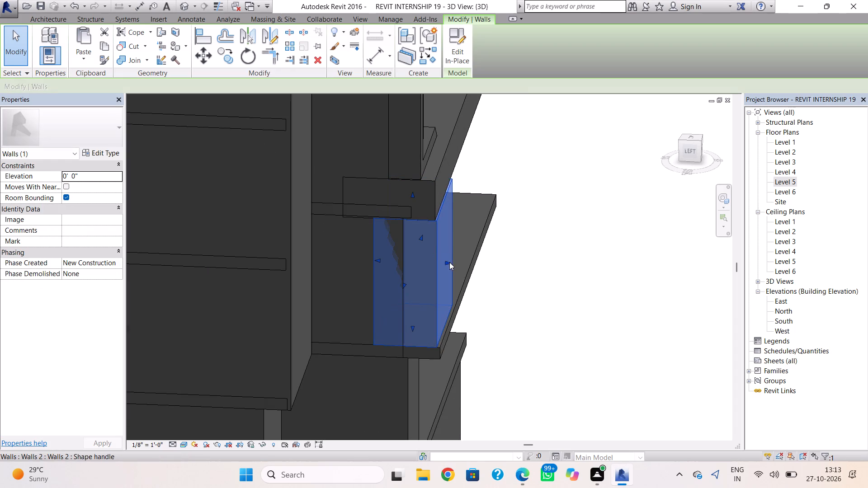
{"action": "left_click_drag", "start_coordinate": [449, 262], "coordinate": [443, 265]}
{"action": "left_click", "coordinate": [484, 276]}
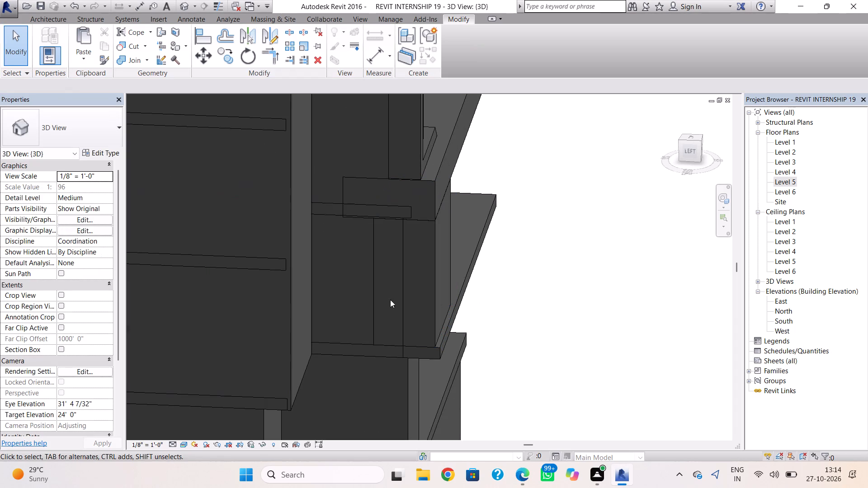
Push the rear face of the pier under the front beam forward, close to the front end of the adjoining Level 3 wall.
{"action": "left_click", "coordinate": [373, 298]}
{"action": "left_click_drag", "start_coordinate": [377, 260], "coordinate": [397, 265]}
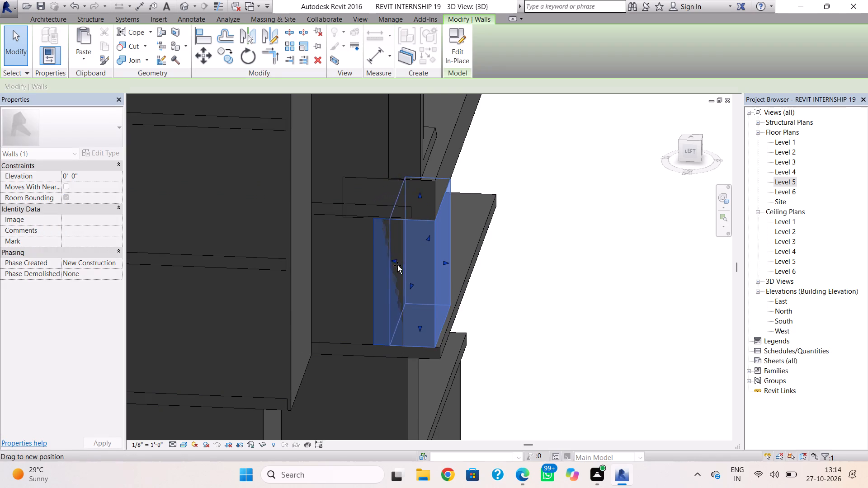
{"action": "left_click_drag", "start_coordinate": [397, 265], "coordinate": [401, 267]}
{"action": "left_click", "coordinate": [532, 314]}
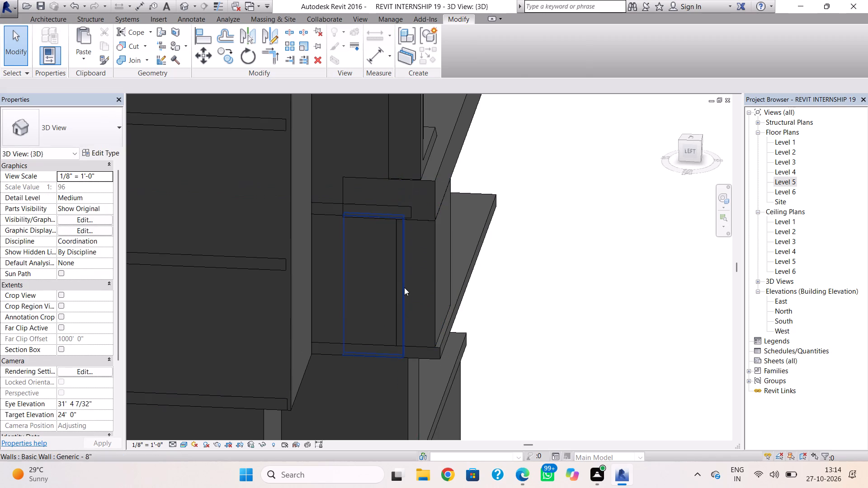
Raise the base of the Level 3 Generic - 8" wall beside the pier to the roof's top face, giving a 1' 0" base offset.
{"action": "left_click", "coordinate": [404, 287]}
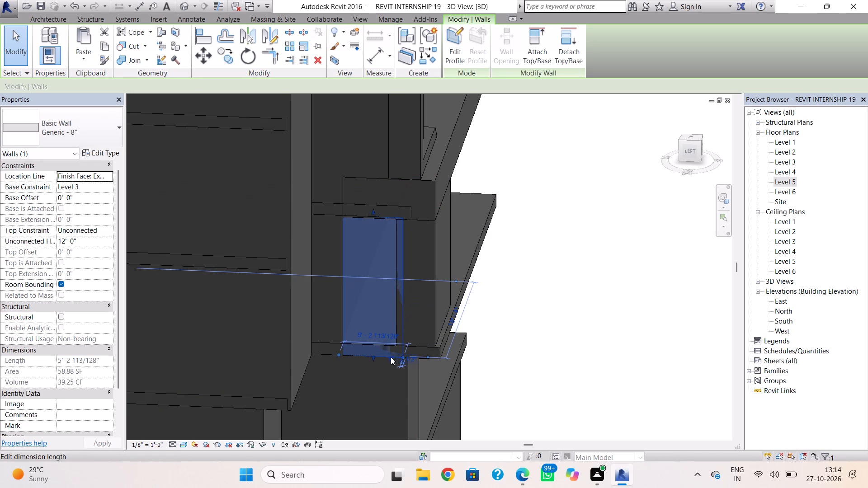
{"action": "left_click_drag", "start_coordinate": [371, 358], "coordinate": [374, 343]}
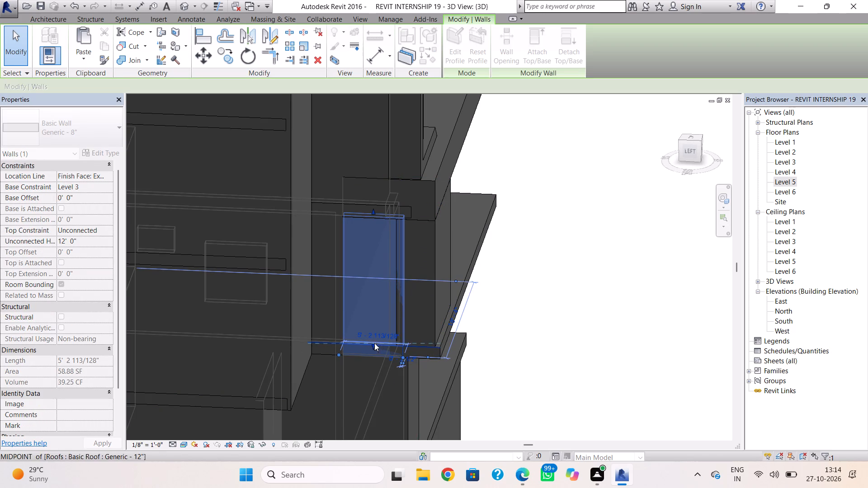
{"action": "left_click", "coordinate": [563, 376]}
Edit that wall's profile, replacing its front vertical edge with an 11' 0" line along the pier's rear face.
{"action": "left_click", "coordinate": [406, 322]}
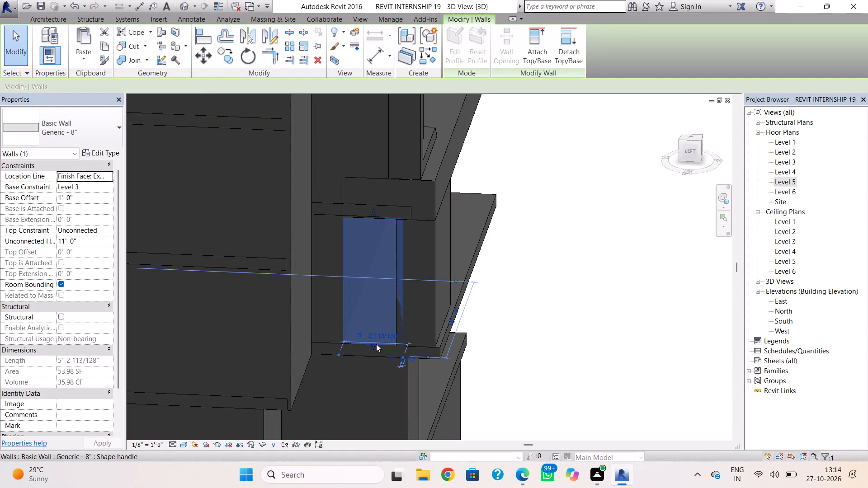
{"action": "double_click", "coordinate": [401, 306]}
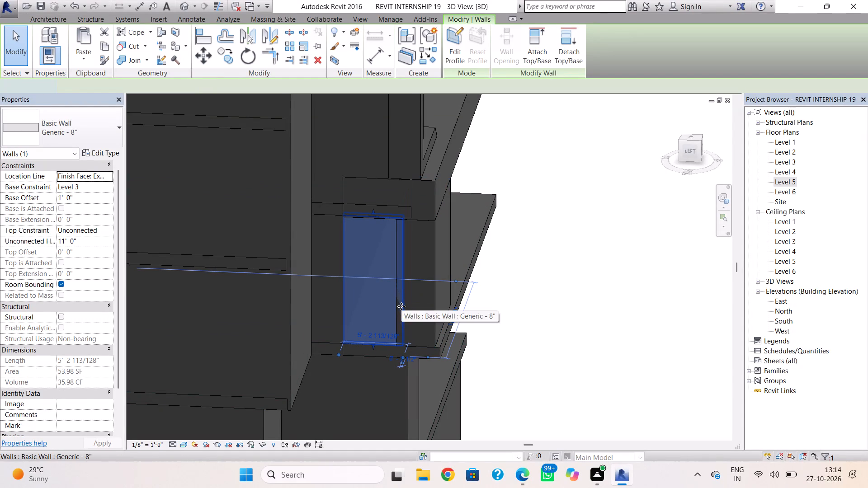
{"action": "left_click", "coordinate": [401, 306]}
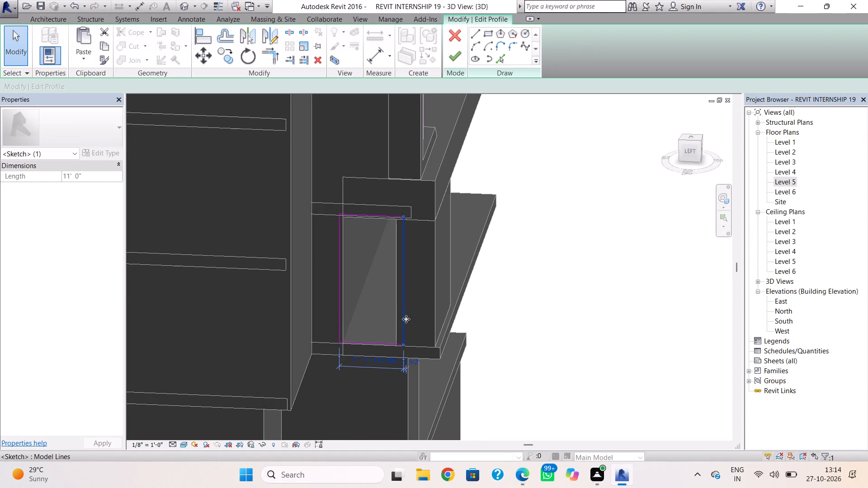
{"action": "key", "text": "Delete"}
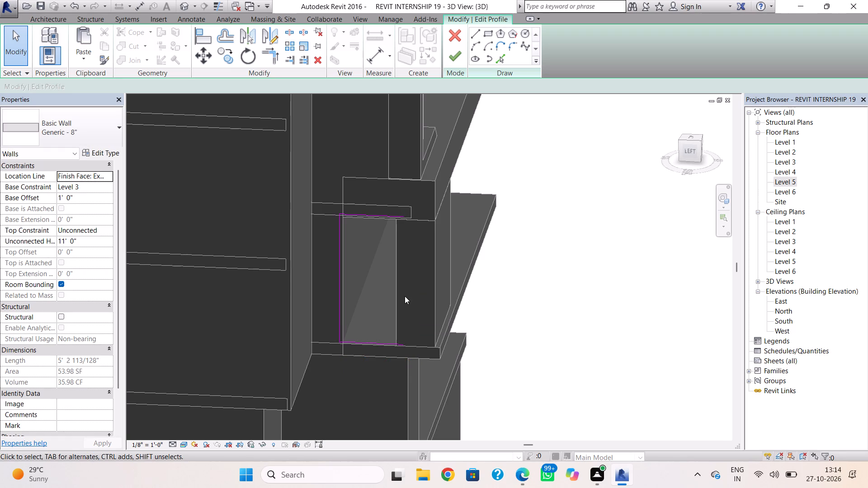
{"action": "left_click", "coordinate": [689, 155]}
{"action": "scroll", "coordinate": [521, 238], "scroll_direction": "up", "scroll_amount": 6}
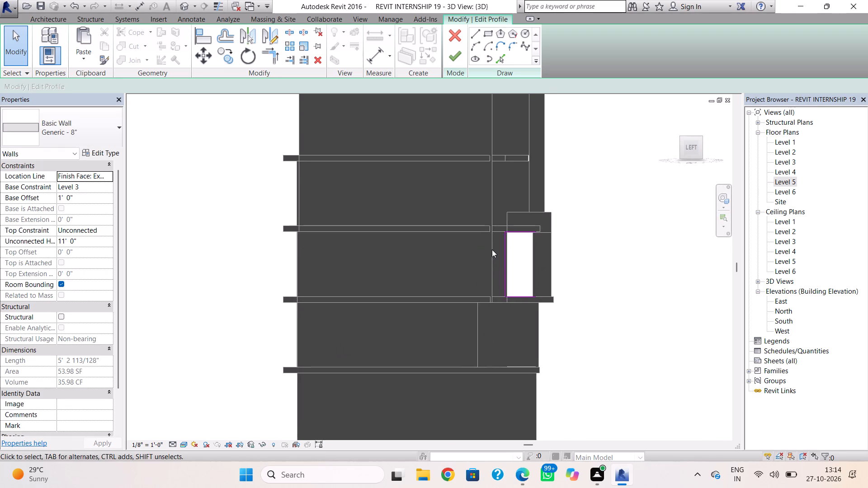
{"action": "scroll", "coordinate": [492, 249], "scroll_direction": "up", "scroll_amount": 1}
{"action": "left_click", "coordinate": [475, 37]}
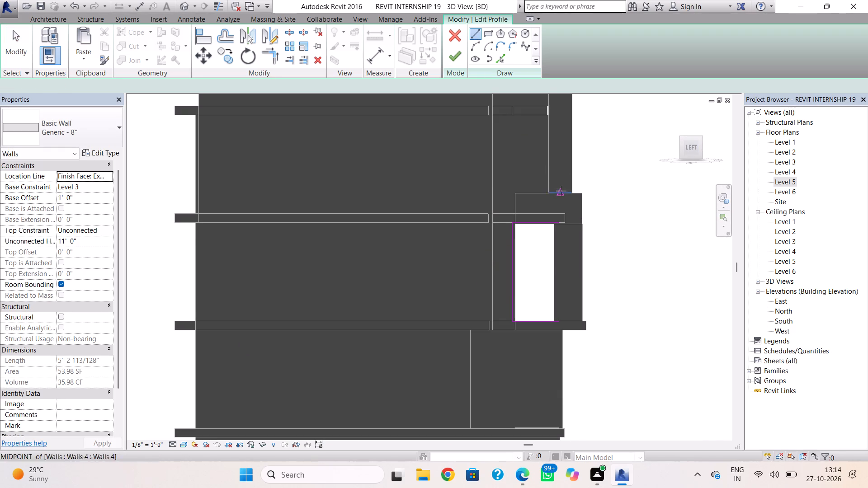
{"action": "scroll", "coordinate": [559, 196], "scroll_direction": "up", "scroll_amount": 4}
{"action": "scroll", "coordinate": [550, 245], "scroll_direction": "up", "scroll_amount": 7}
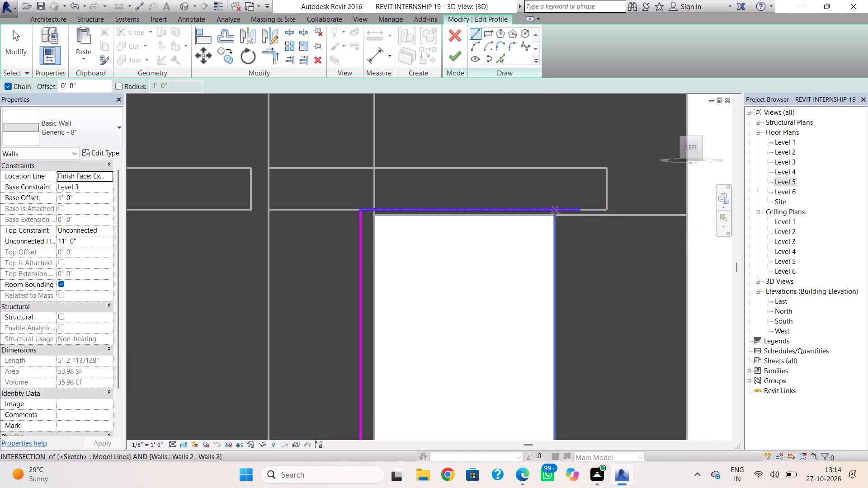
{"action": "left_click", "coordinate": [556, 213]}
{"action": "scroll", "coordinate": [551, 320], "scroll_direction": "down", "scroll_amount": 2}
{"action": "middle_click_drag", "start_coordinate": [551, 320], "coordinate": [545, 177]}
{"action": "middle_click_drag", "start_coordinate": [542, 436], "coordinate": [545, 361]}
{"action": "scroll", "coordinate": [543, 421], "scroll_direction": "down", "scroll_amount": 1}
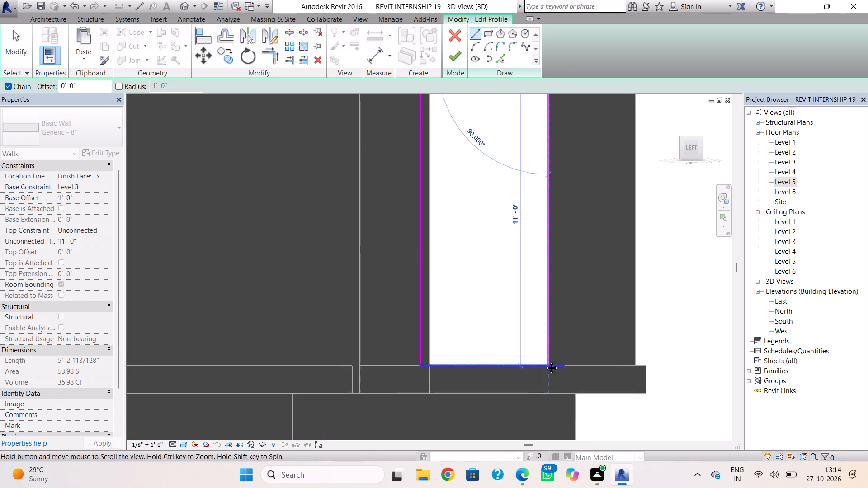
{"action": "middle_click_drag", "start_coordinate": [545, 361], "coordinate": [545, 359]}
{"action": "scroll", "coordinate": [552, 359], "scroll_direction": "up", "scroll_amount": 3}
{"action": "left_click", "coordinate": [550, 360]}
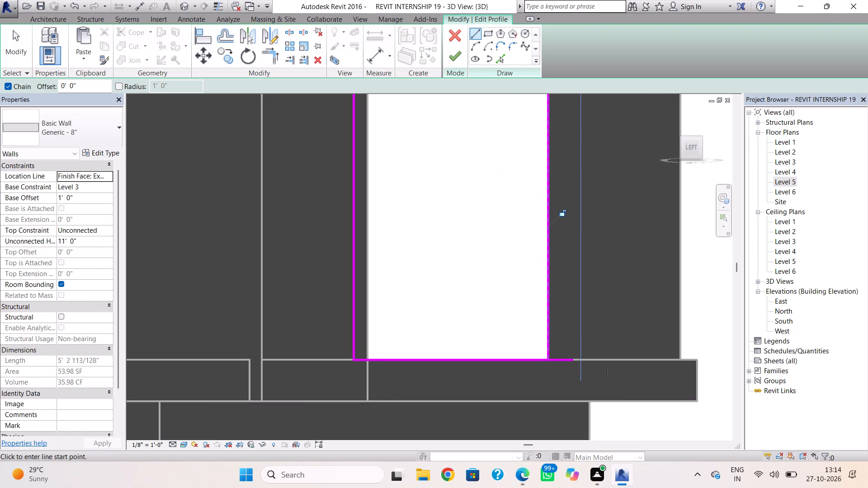
Shorten the profile's bottom and top lines to meet the new vertical edge and finish the profile edit.
{"action": "key", "text": "Escape"}
{"action": "key", "text": "Escape"}
{"action": "left_click", "coordinate": [575, 361]}
{"action": "left_click_drag", "start_coordinate": [575, 361], "coordinate": [549, 356]}
{"action": "middle_click_drag", "start_coordinate": [590, 303], "coordinate": [575, 487]}
{"action": "scroll", "coordinate": [572, 273], "scroll_direction": "down", "scroll_amount": 3}
{"action": "middle_click_drag", "start_coordinate": [572, 273], "coordinate": [545, 380]}
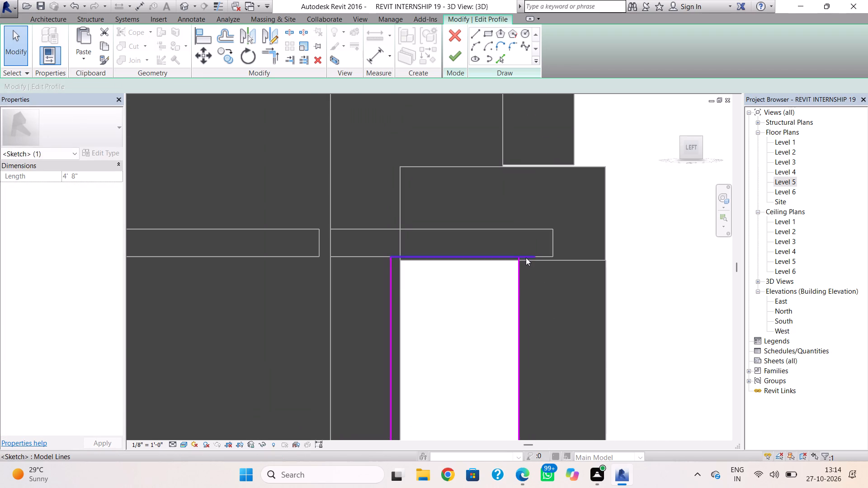
{"action": "left_click", "coordinate": [526, 258]}
{"action": "scroll", "coordinate": [526, 258], "scroll_direction": "up", "scroll_amount": 3}
{"action": "left_click_drag", "start_coordinate": [537, 257], "coordinate": [517, 260]}
{"action": "left_click", "coordinate": [609, 400]}
{"action": "left_click", "coordinate": [462, 65]}
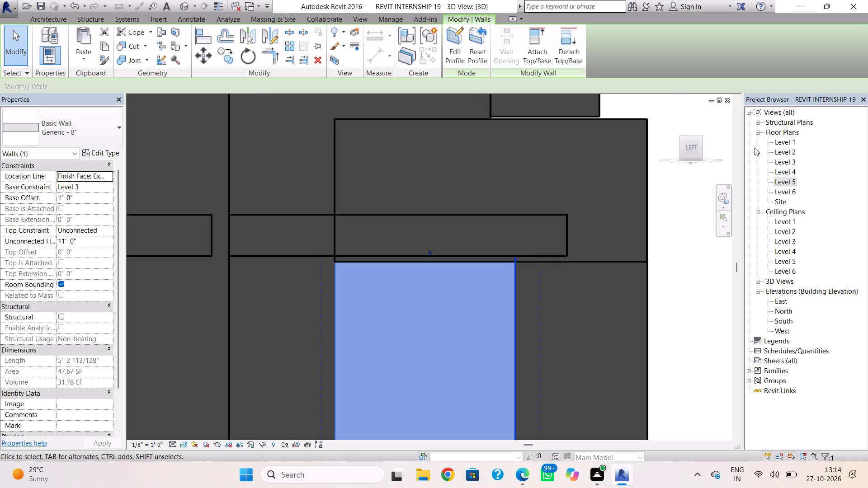
{"action": "key", "text": "Escape"}
Examine how the top of the pier meets the front beam and the slab end from the building's left side.
{"action": "scroll", "coordinate": [646, 280], "scroll_direction": "down", "scroll_amount": 4}
{"action": "right_click_drag", "start_coordinate": [646, 281], "coordinate": [628, 295], "text": "shift"}
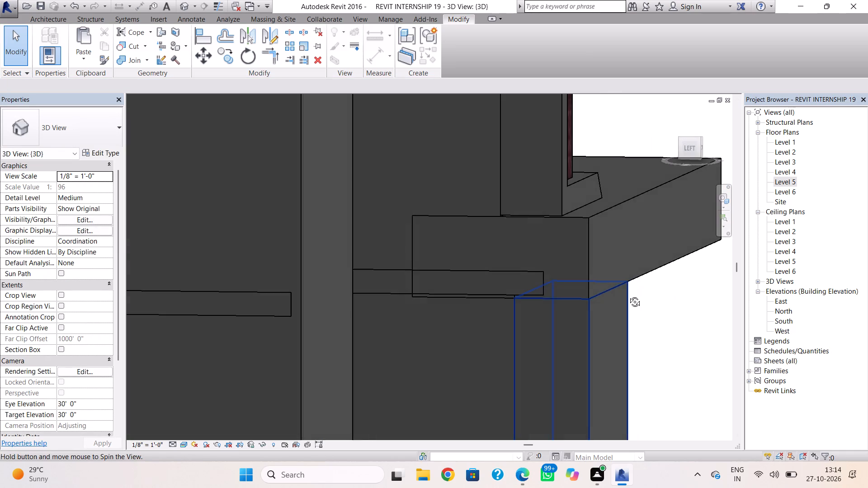
{"action": "right_click_drag", "start_coordinate": [628, 295], "coordinate": [644, 277], "text": "shift"}
{"action": "scroll", "coordinate": [565, 275], "scroll_direction": "up", "scroll_amount": 2}
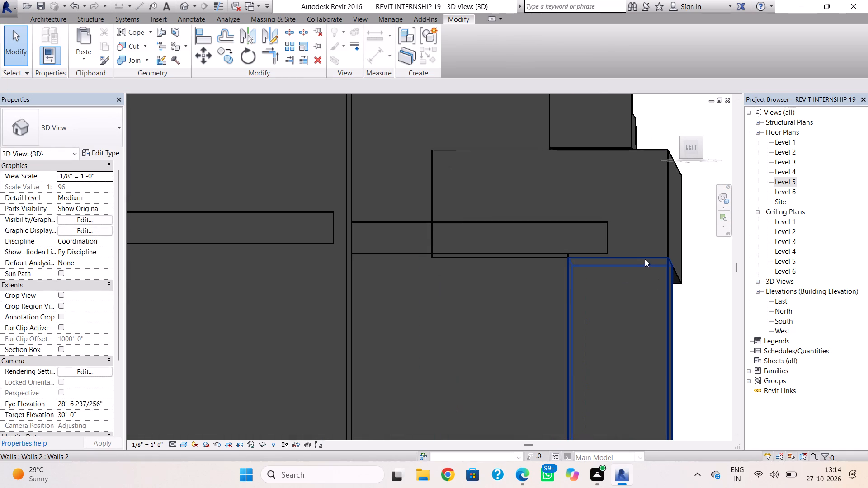
{"action": "left_click", "coordinate": [648, 254]}
{"action": "key", "text": "Escape"}
{"action": "left_click", "coordinate": [644, 234]}
Stretch the front face of the C-shaped frame around the brick panel forward, flush with the front of the beam below.
{"action": "scroll", "coordinate": [665, 282], "scroll_direction": "down", "scroll_amount": 3}
{"action": "right_click_drag", "start_coordinate": [670, 296], "coordinate": [604, 320], "text": "shift"}
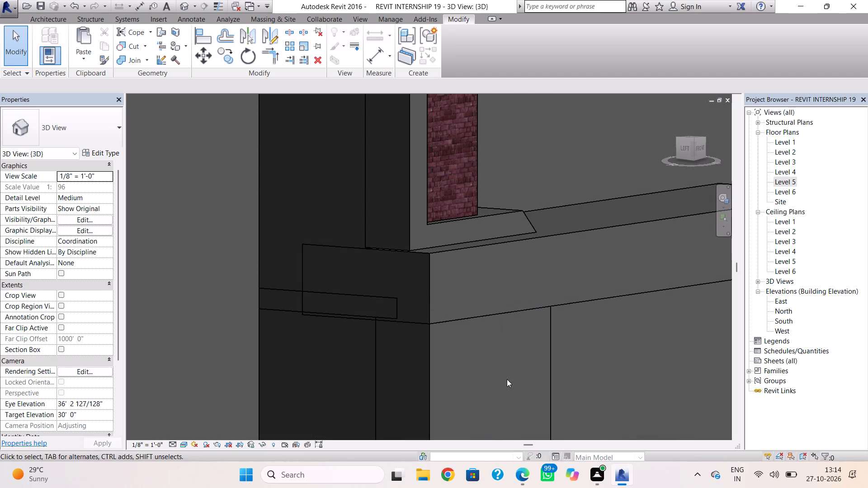
{"action": "left_click", "coordinate": [501, 234]}
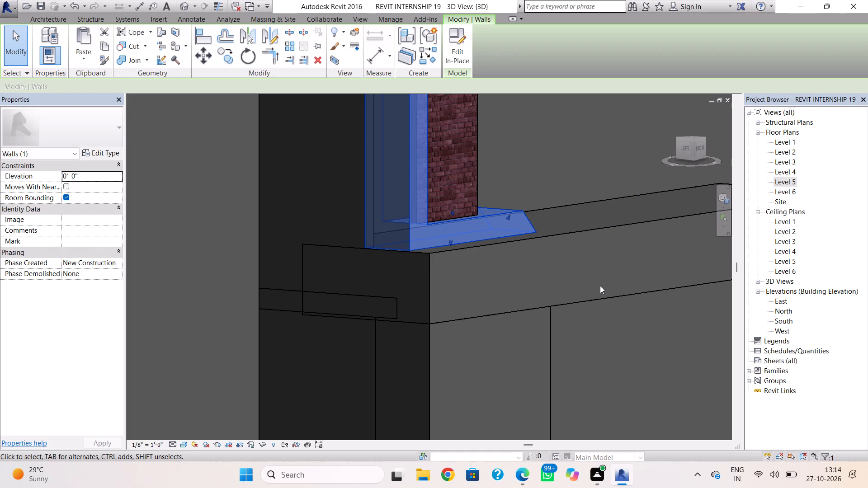
{"action": "scroll", "coordinate": [599, 286], "scroll_direction": "down", "scroll_amount": 5}
{"action": "middle_click_drag", "start_coordinate": [603, 302], "coordinate": [598, 338]}
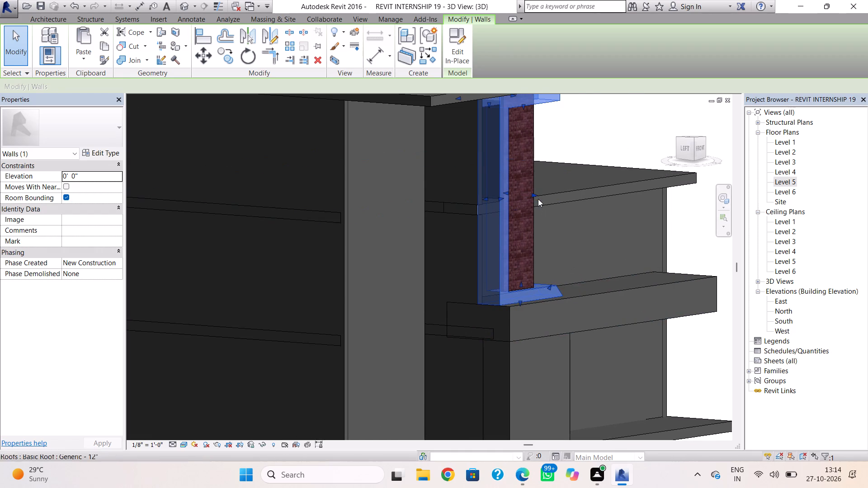
{"action": "left_click_drag", "start_coordinate": [537, 195], "coordinate": [545, 202]}
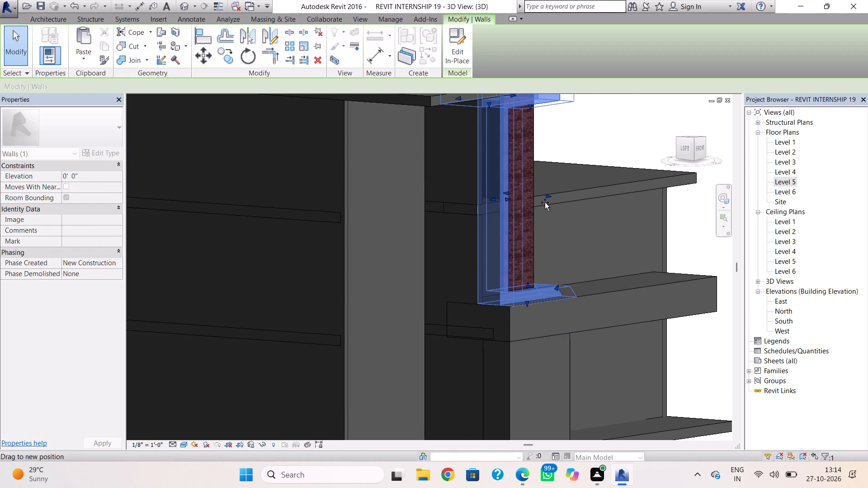
{"action": "left_click_drag", "start_coordinate": [545, 202], "coordinate": [543, 202]}
{"action": "key", "text": "Escape"}
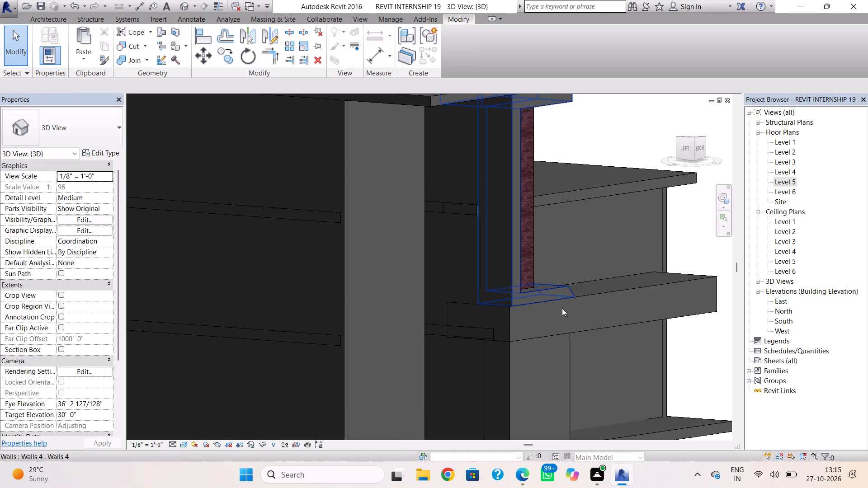
{"action": "right_click_drag", "start_coordinate": [576, 333], "coordinate": [624, 367], "text": "shift"}
{"action": "left_click", "coordinate": [608, 323]}
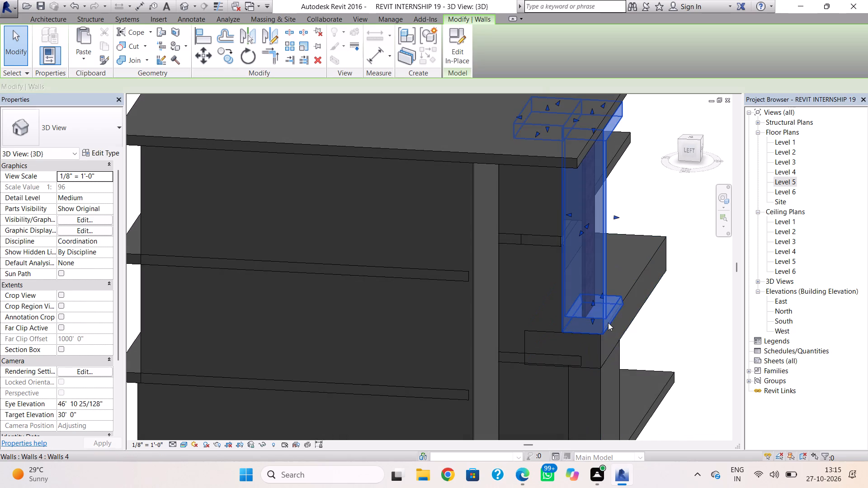
{"action": "left_click", "coordinate": [614, 216]}
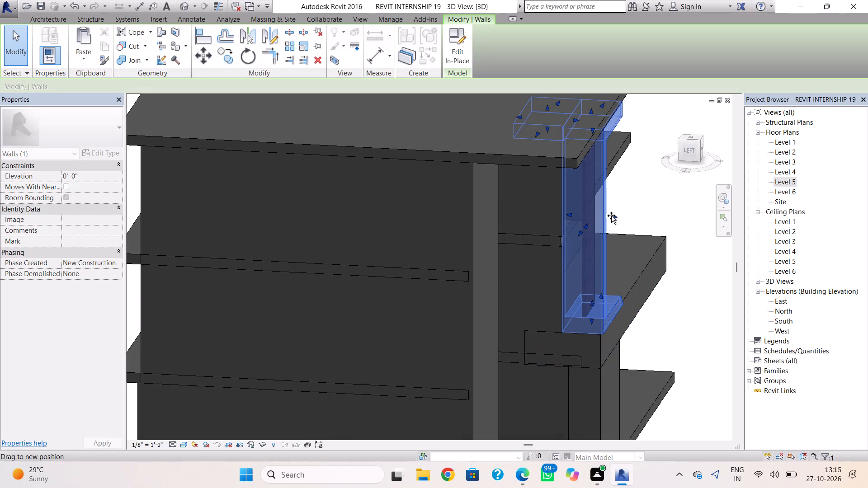
{"action": "left_click", "coordinate": [622, 283]}
Nudge the Generic - 4" Brick wall inside the C-shaped frame two increments forward, toward the frame's front.
{"action": "right_click_drag", "start_coordinate": [683, 283], "coordinate": [657, 288], "text": "shift"}
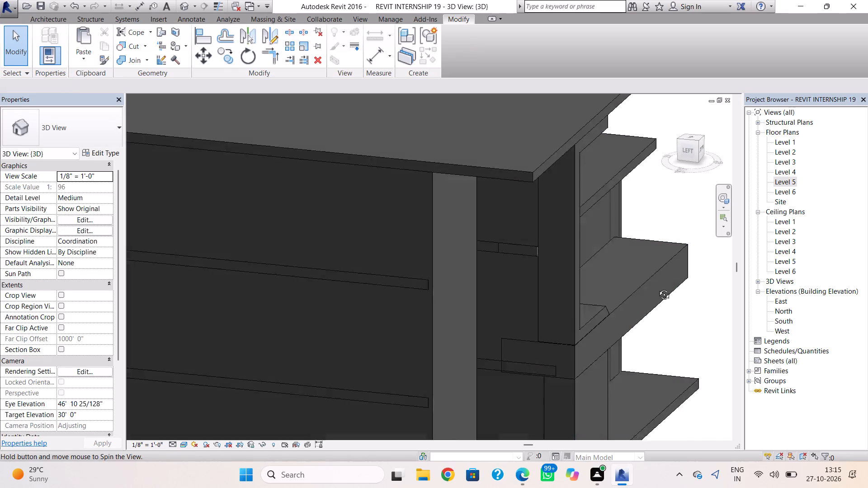
{"action": "right_click_drag", "start_coordinate": [657, 288], "coordinate": [519, 293], "text": "shift"}
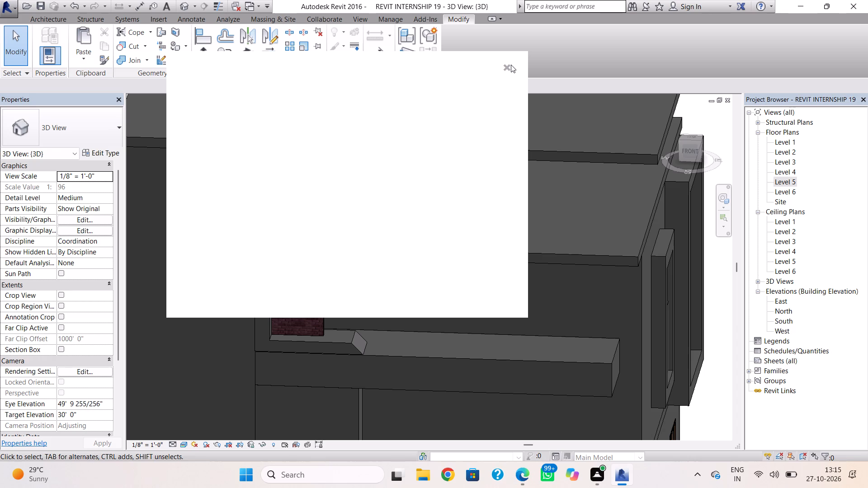
{"action": "left_click", "coordinate": [503, 70]}
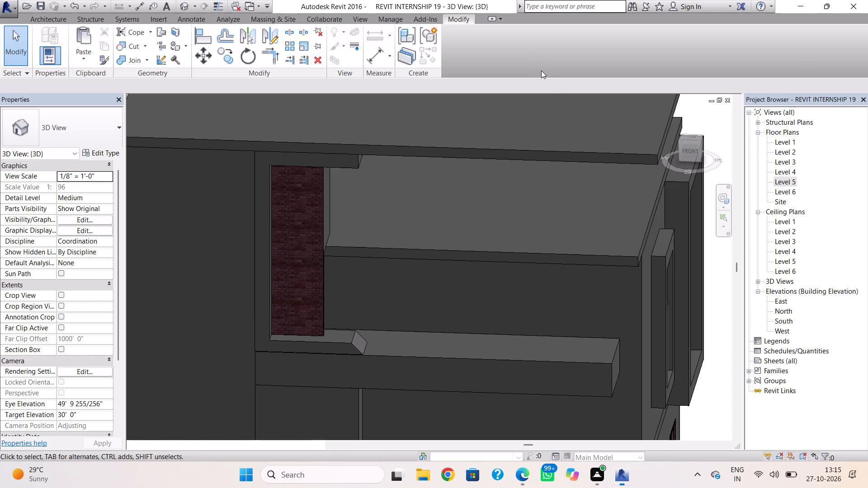
{"action": "left_click", "coordinate": [319, 271]}
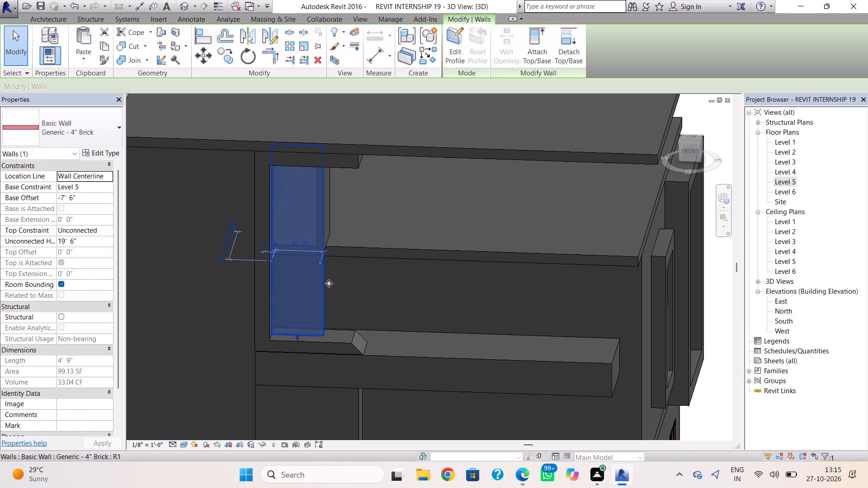
{"action": "right_click_drag", "start_coordinate": [358, 297], "coordinate": [259, 319], "text": "shift"}
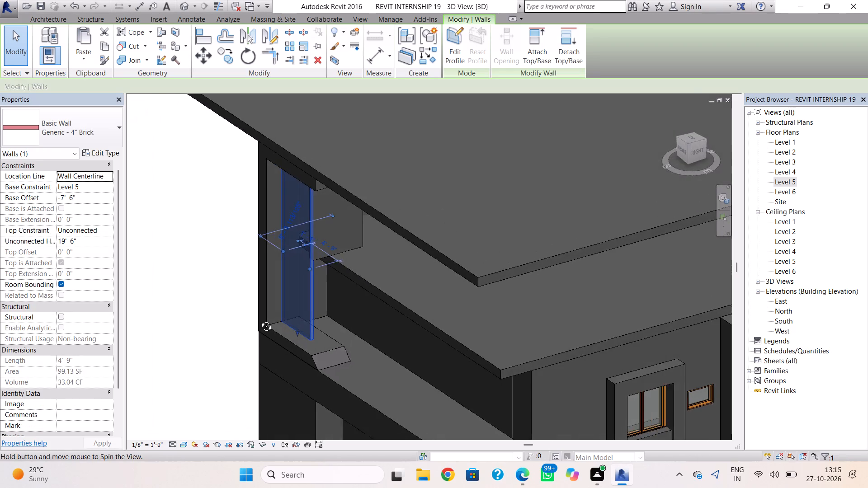
{"action": "right_click_drag", "start_coordinate": [259, 319], "coordinate": [238, 283], "text": "shift"}
{"action": "right_click_drag", "start_coordinate": [313, 262], "coordinate": [282, 235], "text": "shift"}
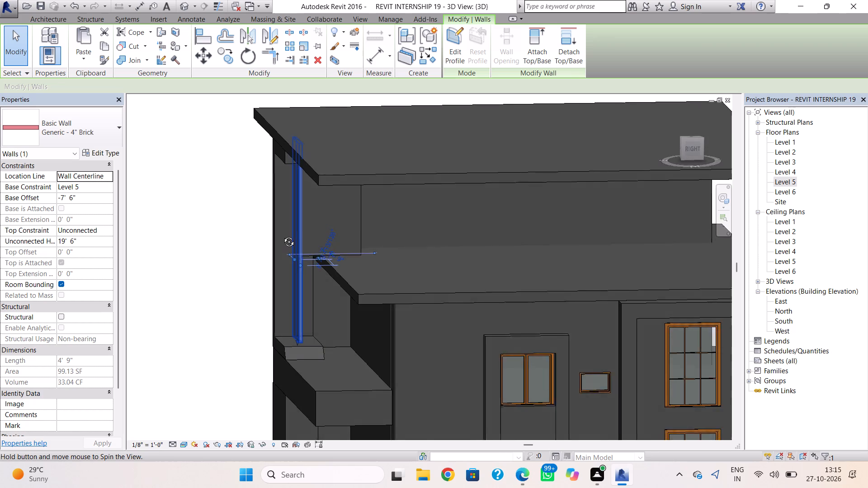
{"action": "right_click_drag", "start_coordinate": [282, 235], "coordinate": [285, 230], "text": "shift"}
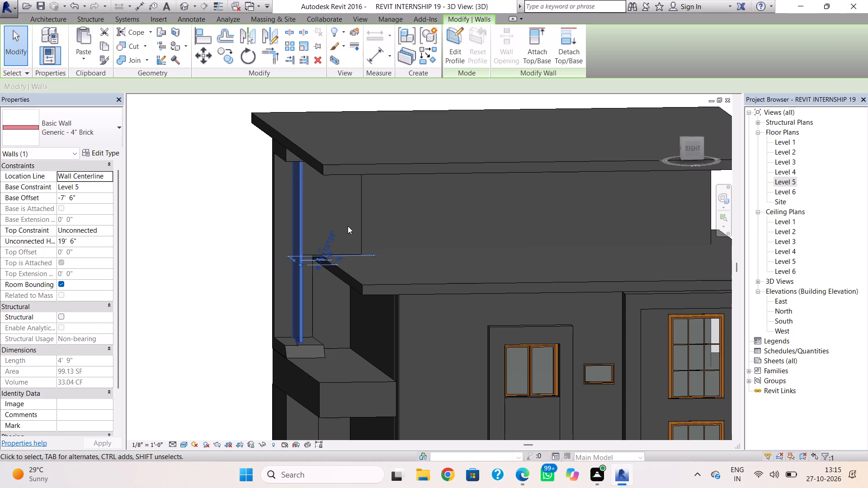
{"action": "key", "text": "Left"}
{"action": "key", "text": "Left"}
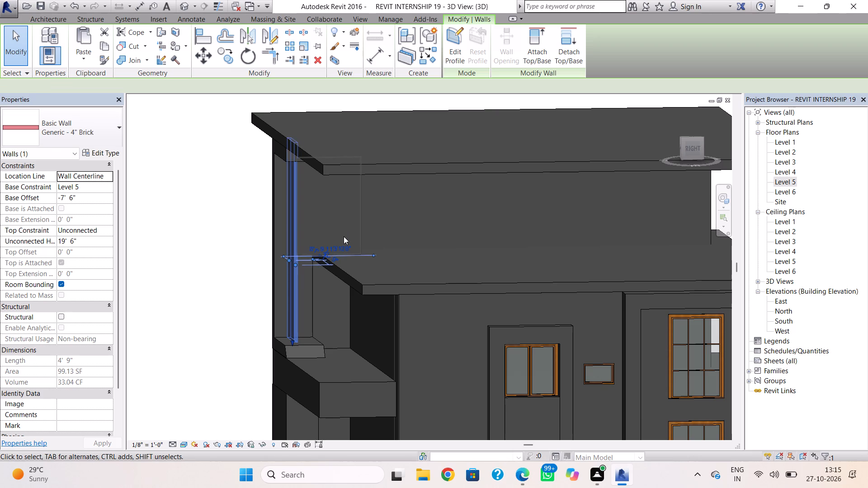
{"action": "left_click", "coordinate": [389, 234]}
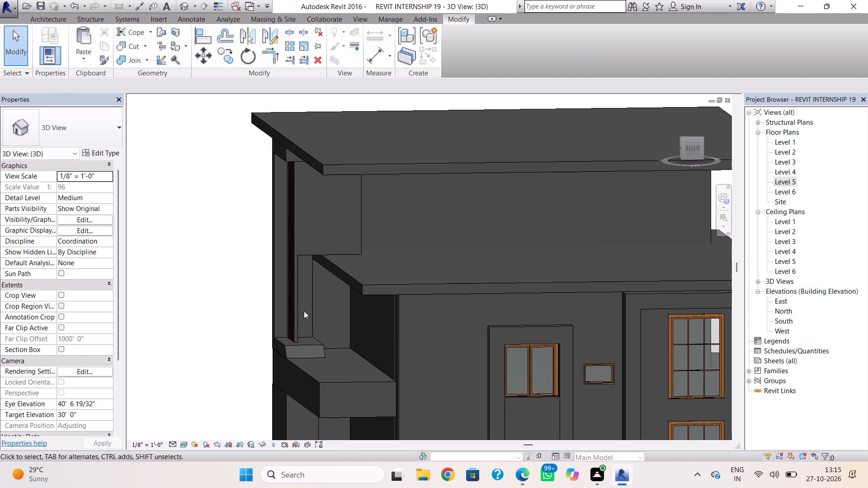
Nudge the Generic - 4" Brick wall inside the C-shaped frame two more increments toward the facade's front.
{"action": "left_click", "coordinate": [302, 252]}
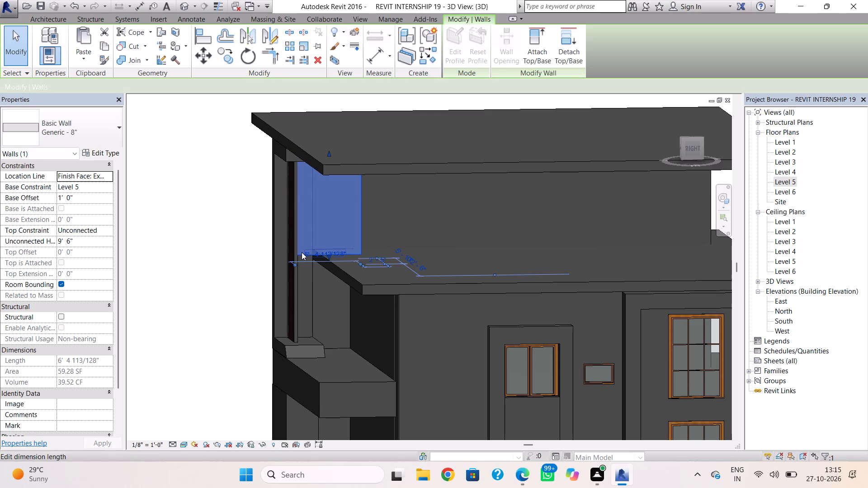
{"action": "left_click", "coordinate": [297, 289]}
{"action": "key", "text": "Left"}
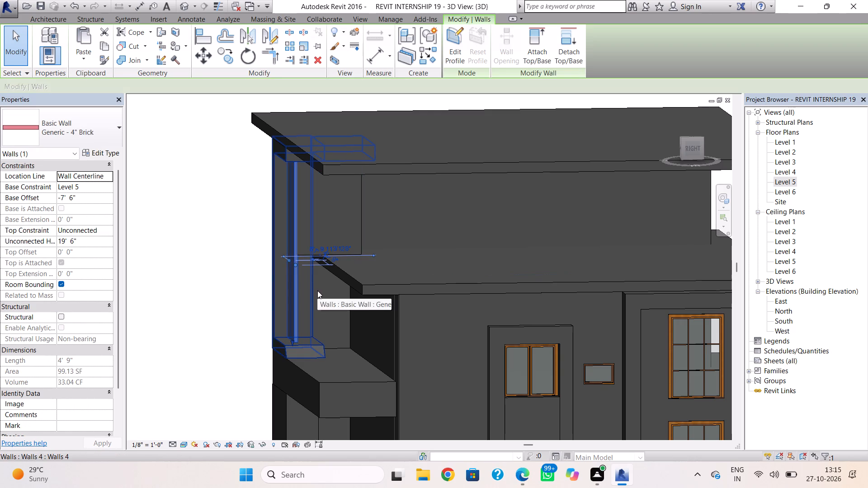
{"action": "key", "text": "Left"}
{"action": "left_click", "coordinate": [325, 323]}
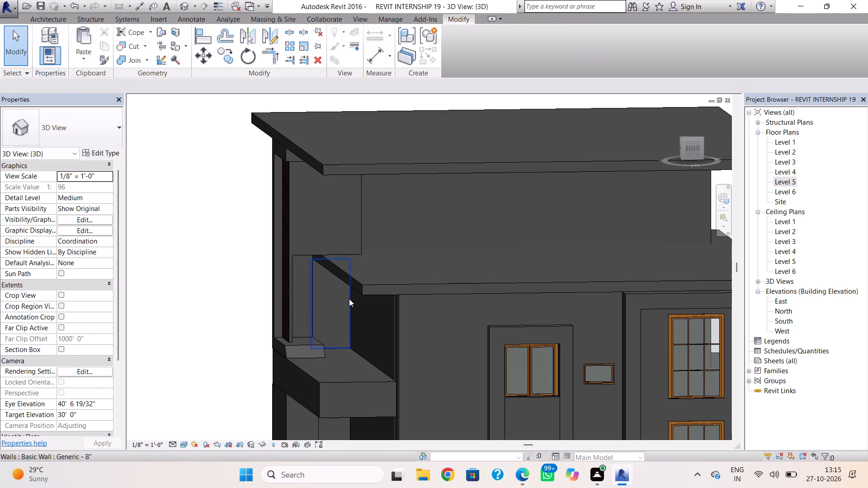
Edit the Level 5 roof's footprint, nudge its front boundary line two increments outward toward the facade, and finish the footprint.
{"action": "double_click", "coordinate": [356, 291]}
{"action": "left_click", "coordinate": [356, 291]}
{"action": "key", "text": "Left"}
{"action": "key", "text": "Left"}
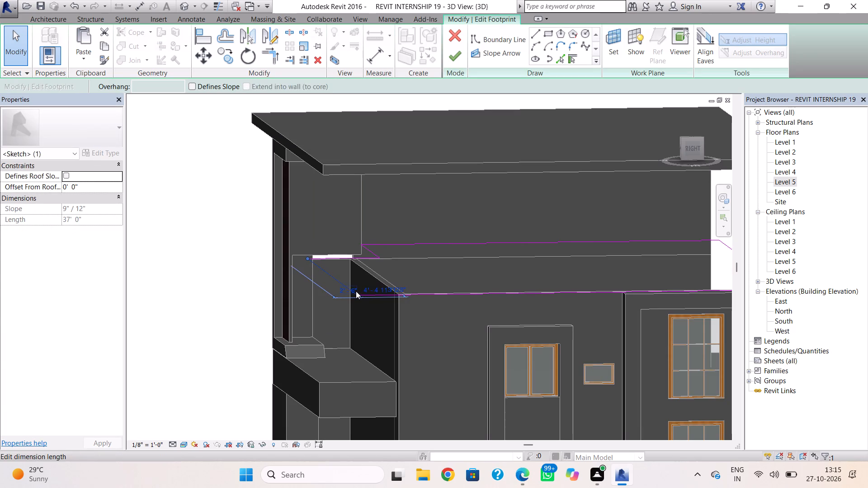
{"action": "left_click", "coordinate": [368, 343]}
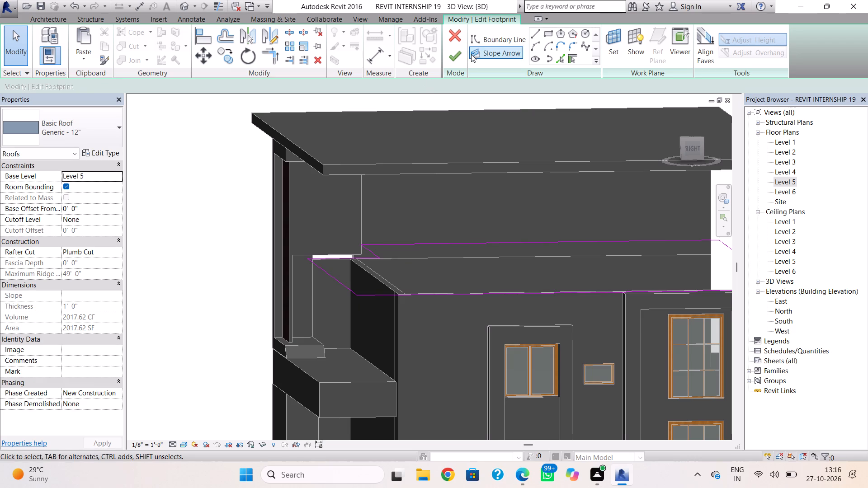
{"action": "left_click", "coordinate": [462, 60]}
{"action": "left_click", "coordinate": [465, 243]}
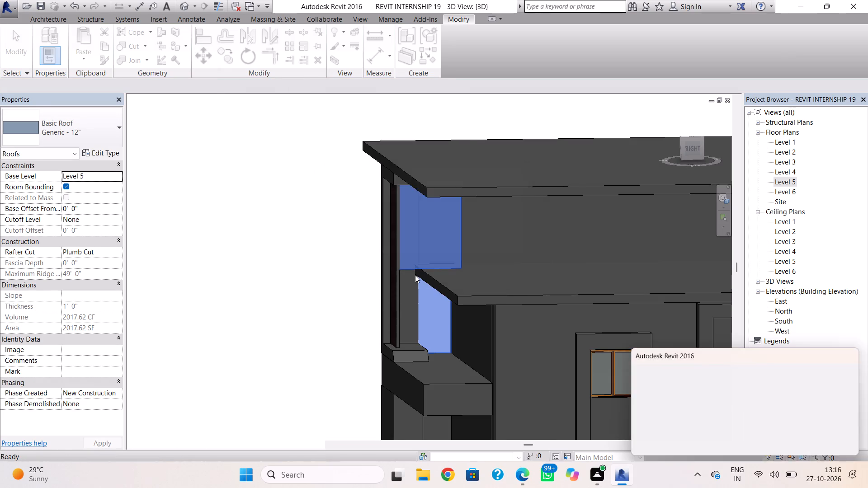
{"action": "left_click", "coordinate": [851, 442]}
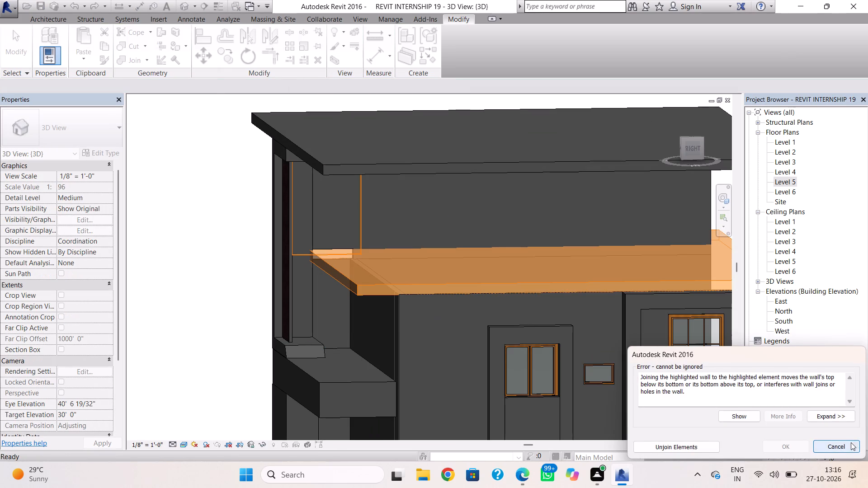
{"action": "key", "text": "Escape"}
Examine how the Level 5 and Level 6 roof edges sit against the C-shaped frame from the front, side and above.
{"action": "right_click_drag", "start_coordinate": [327, 318], "coordinate": [517, 318], "text": "shift"}
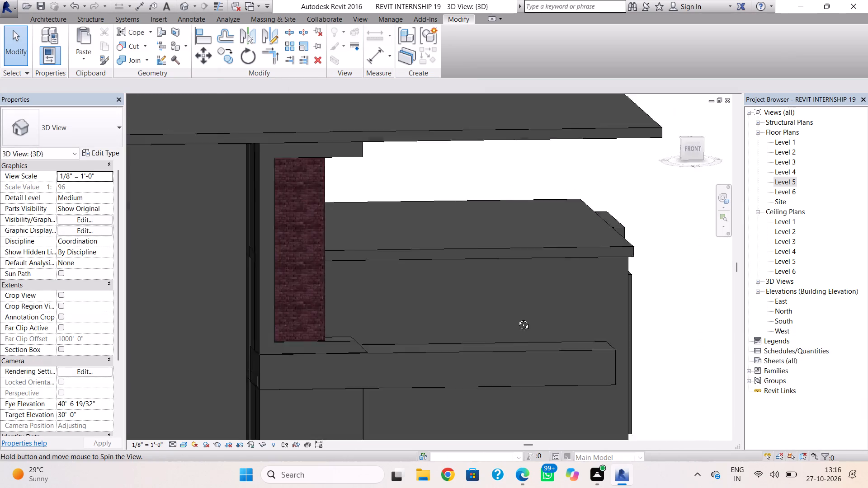
{"action": "right_click_drag", "start_coordinate": [517, 318], "coordinate": [320, 297], "text": "shift"}
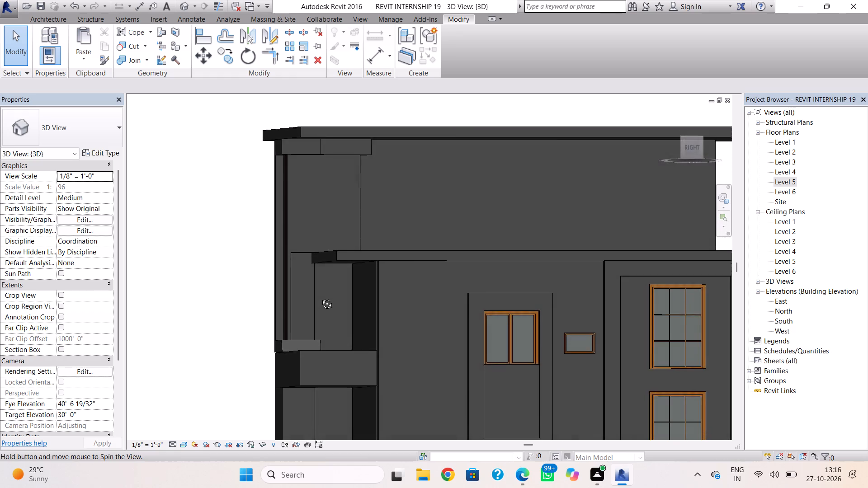
{"action": "right_click_drag", "start_coordinate": [320, 297], "coordinate": [320, 325], "text": "shift"}
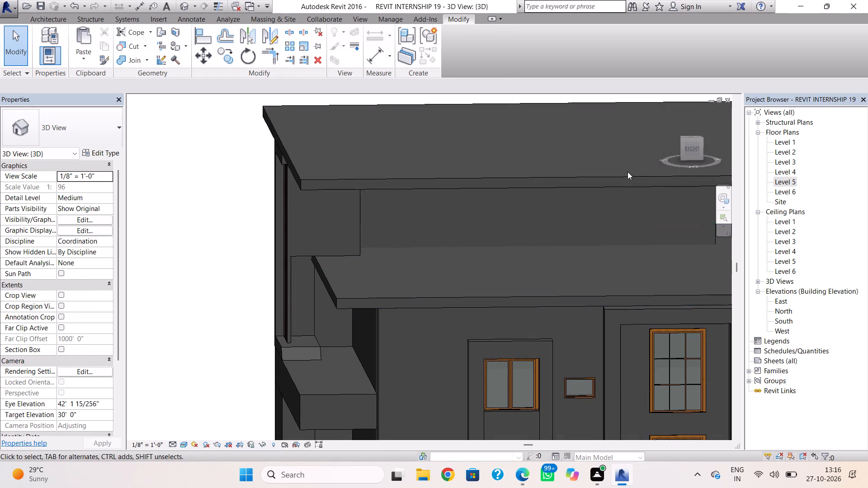
{"action": "right_click_drag", "start_coordinate": [693, 148], "coordinate": [695, 181], "text": "shift"}
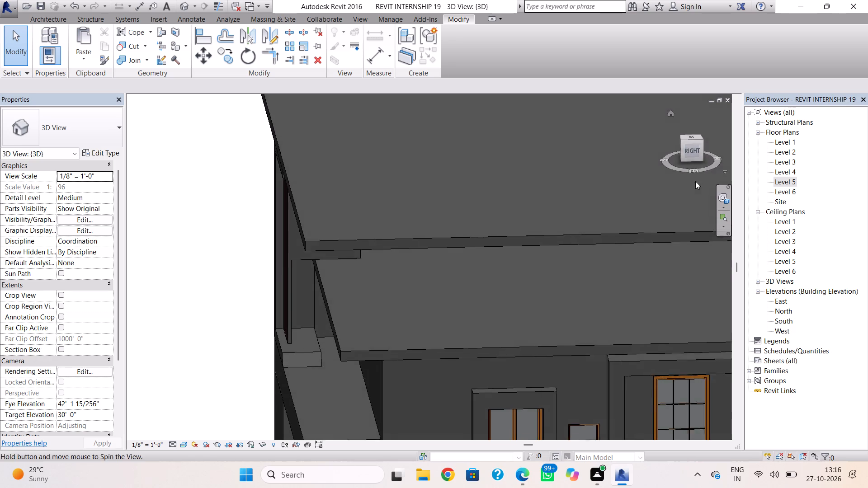
{"action": "right_click_drag", "start_coordinate": [695, 181], "coordinate": [695, 182], "text": "shift"}
{"action": "left_click", "coordinate": [690, 136]}
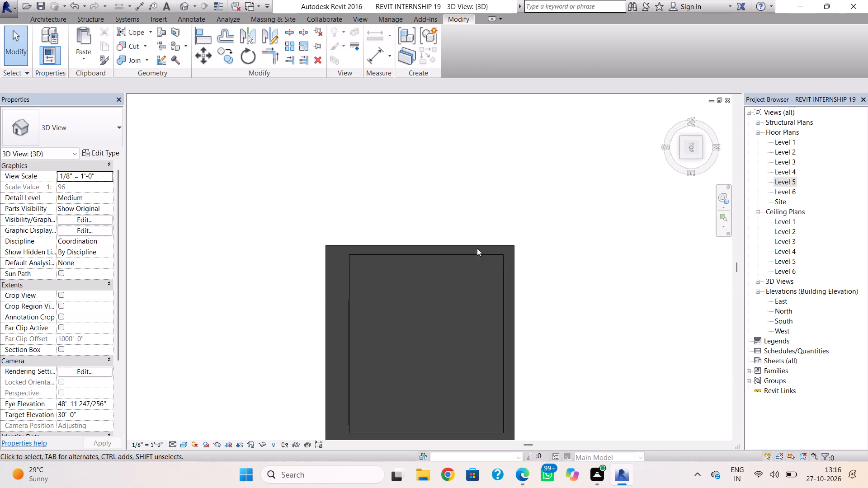
{"action": "scroll", "coordinate": [403, 285], "scroll_direction": "up", "scroll_amount": 4}
{"action": "right_click_drag", "start_coordinate": [361, 273], "coordinate": [453, 195], "text": "shift"}
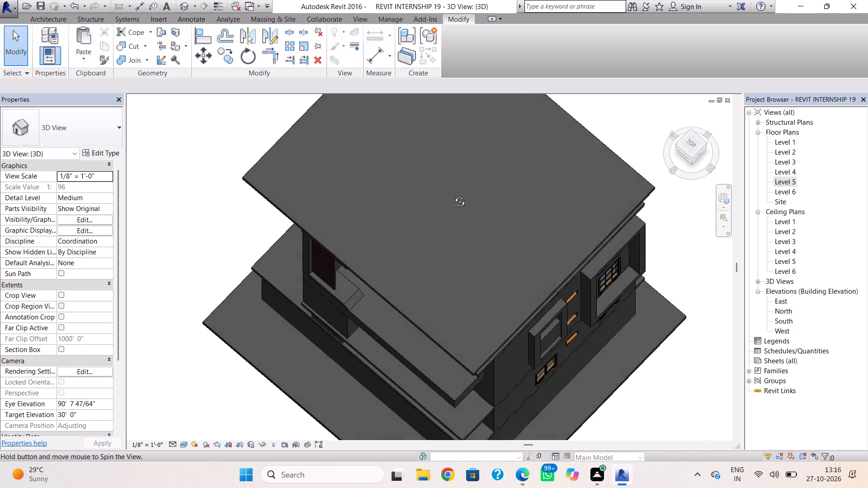
{"action": "right_click_drag", "start_coordinate": [453, 195], "coordinate": [468, 114], "text": "shift"}
{"action": "right_click_drag", "start_coordinate": [481, 272], "coordinate": [470, 190], "text": "shift"}
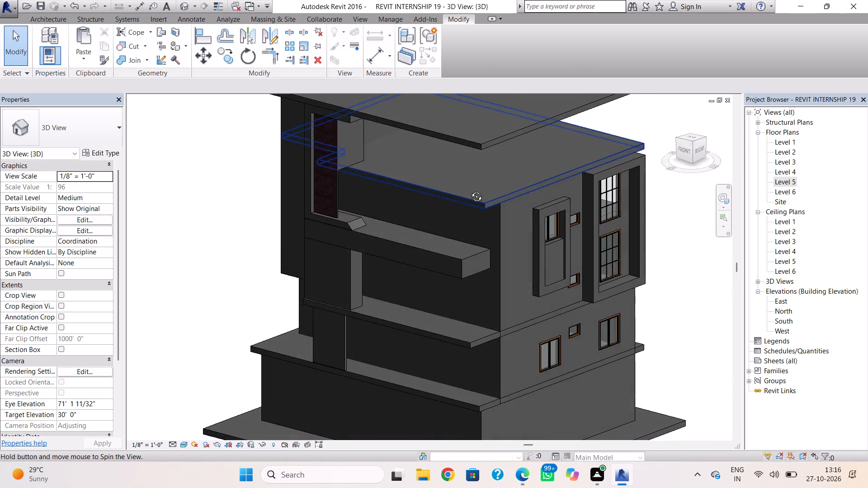
{"action": "right_click_drag", "start_coordinate": [470, 190], "coordinate": [464, 174], "text": "shift"}
{"action": "right_click_drag", "start_coordinate": [461, 197], "coordinate": [462, 197], "text": "shift"}
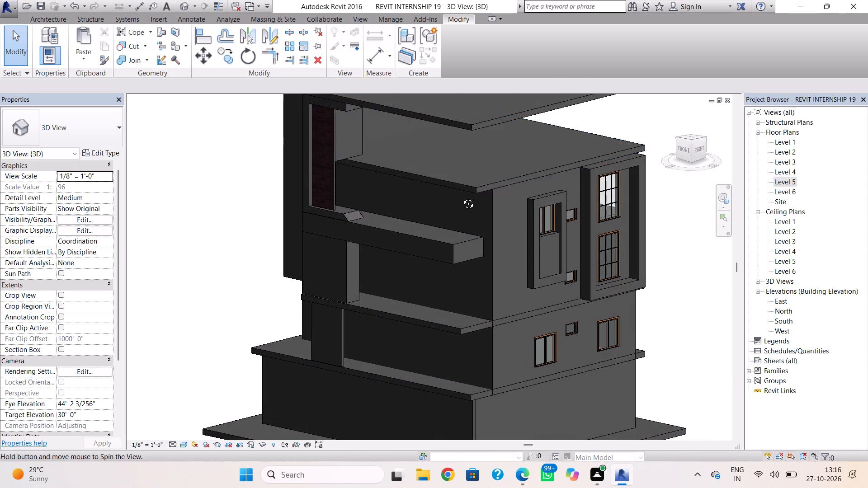
{"action": "right_click_drag", "start_coordinate": [462, 197], "coordinate": [406, 268], "text": "shift"}
Edit the Level 6 roof's footprint, nudge its front boundary line five increments outward, and finish the footprint.
{"action": "double_click", "coordinate": [369, 200]}
{"action": "left_click", "coordinate": [369, 200]}
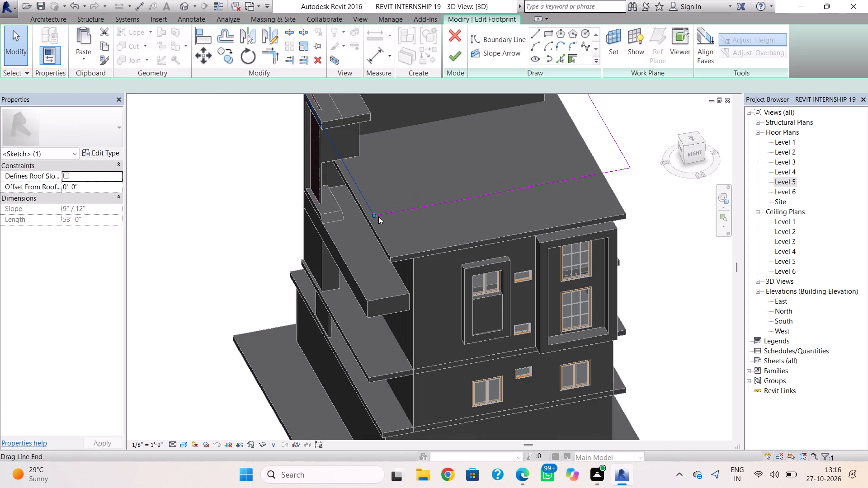
{"action": "key", "text": "Left"}
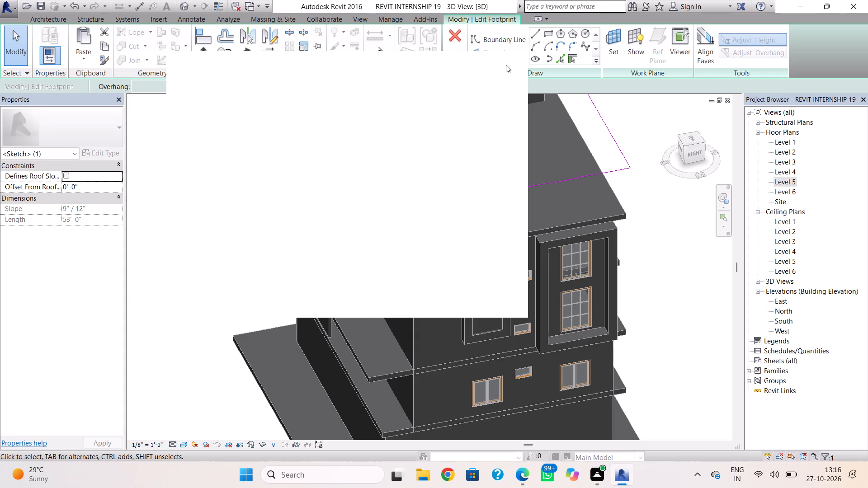
{"action": "left_click", "coordinate": [506, 65]}
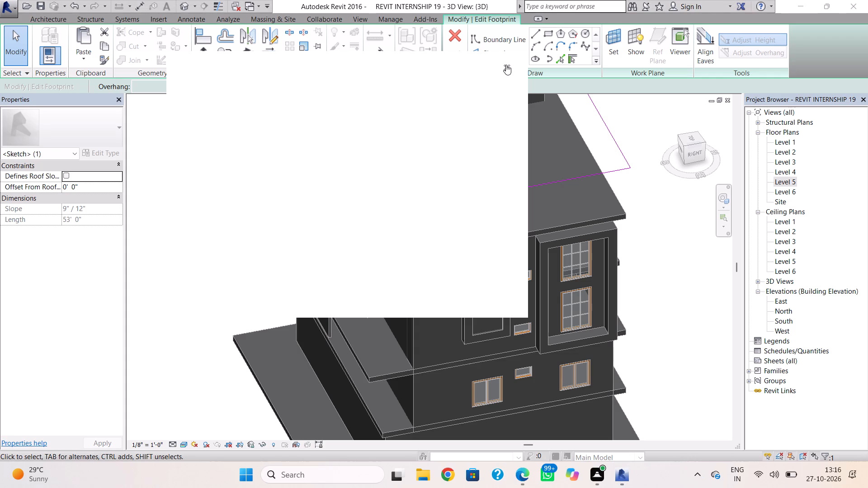
{"action": "left_click", "coordinate": [361, 199]}
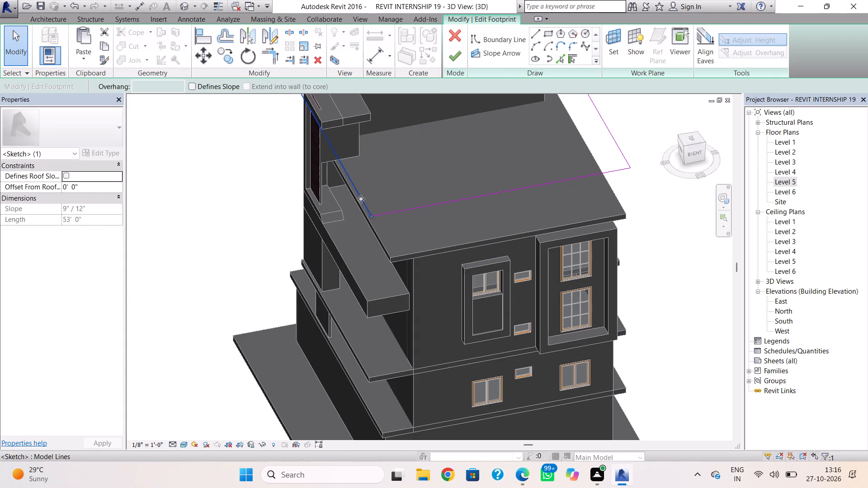
{"action": "key", "text": "Left"}
{"action": "key", "text": "Left"}
{"action": "key", "text": "Left"}
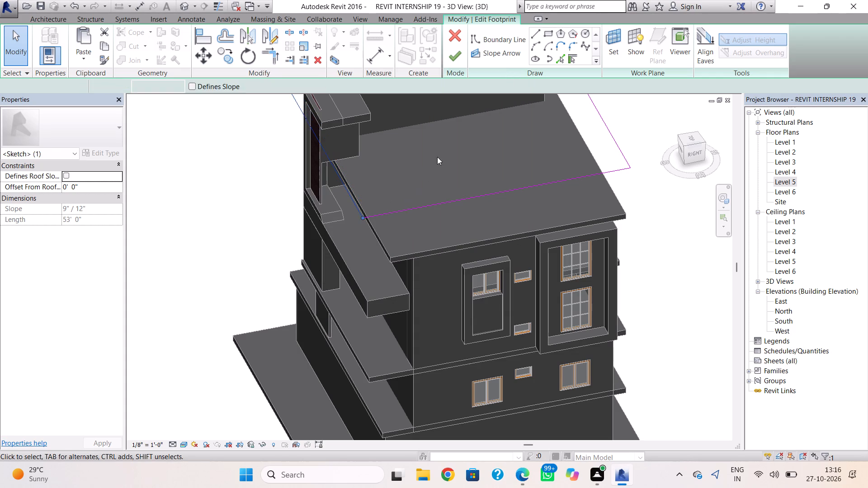
{"action": "key", "text": "Left"}
{"action": "left_click", "coordinate": [457, 59]}
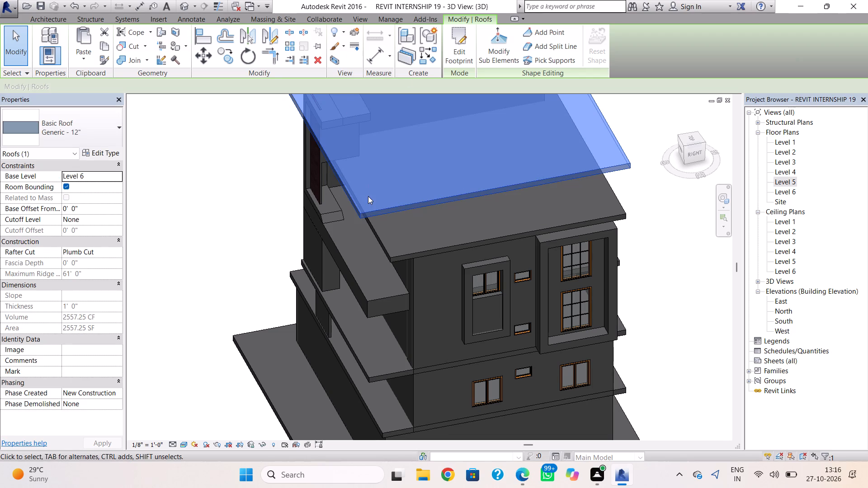
{"action": "key", "text": "Escape"}
Edit the Level 5 roof's footprint, nudge its front boundary line two increments back toward the building, and finish the footprint.
{"action": "right_click_drag", "start_coordinate": [365, 216], "coordinate": [377, 67], "text": "shift"}
{"action": "middle_click_drag", "start_coordinate": [390, 201], "coordinate": [390, 293]}
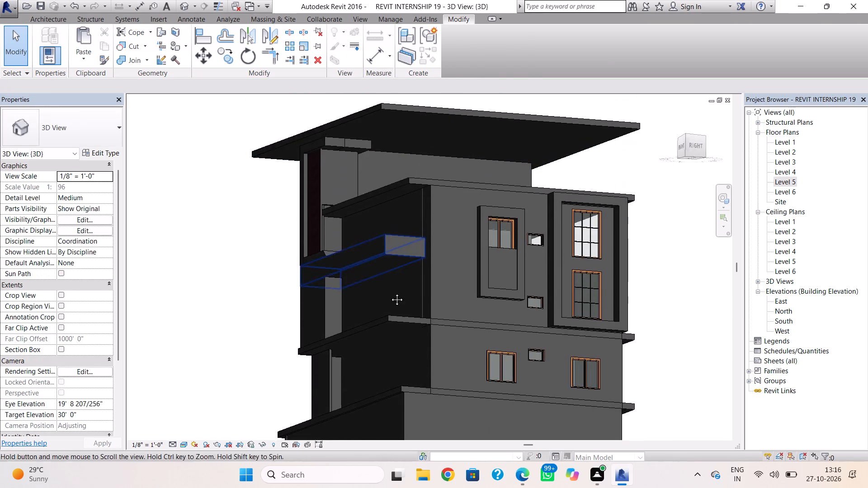
{"action": "middle_click_drag", "start_coordinate": [390, 293], "coordinate": [388, 370]}
{"action": "right_click_drag", "start_coordinate": [390, 323], "coordinate": [428, 375], "text": "shift"}
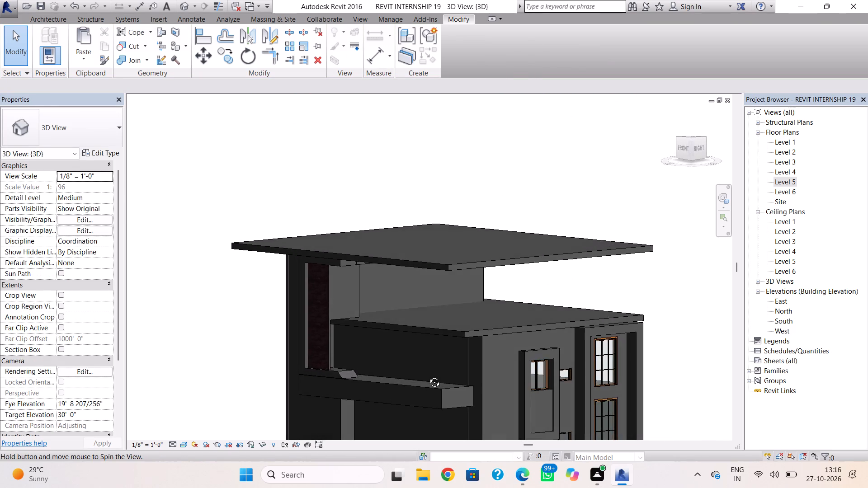
{"action": "right_click_drag", "start_coordinate": [428, 375], "coordinate": [424, 409], "text": "shift"}
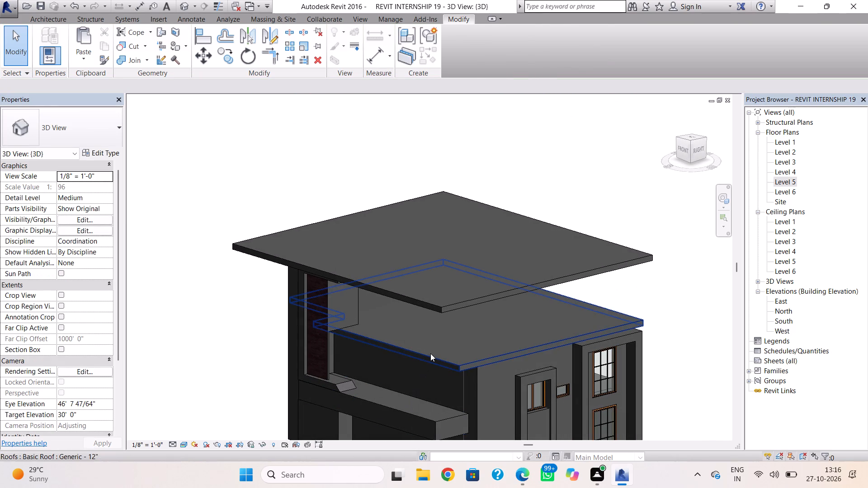
{"action": "double_click", "coordinate": [430, 353]}
{"action": "left_click", "coordinate": [435, 361]}
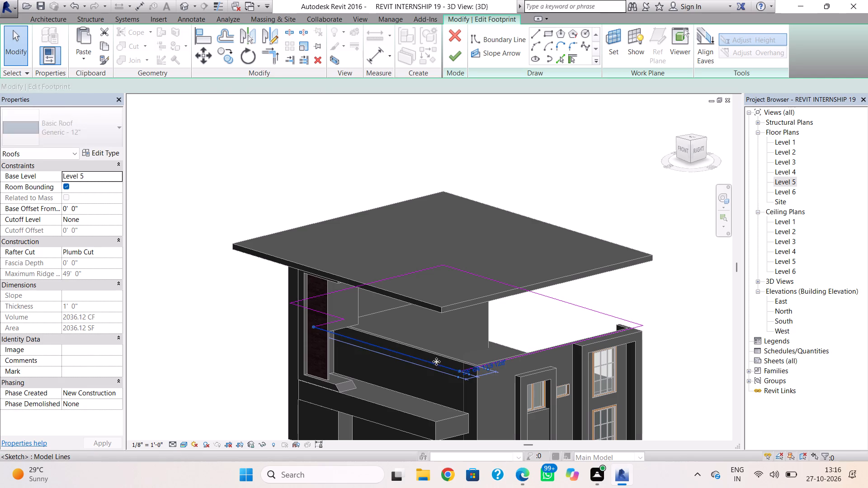
{"action": "key", "text": "Right"}
{"action": "key", "text": "Right"}
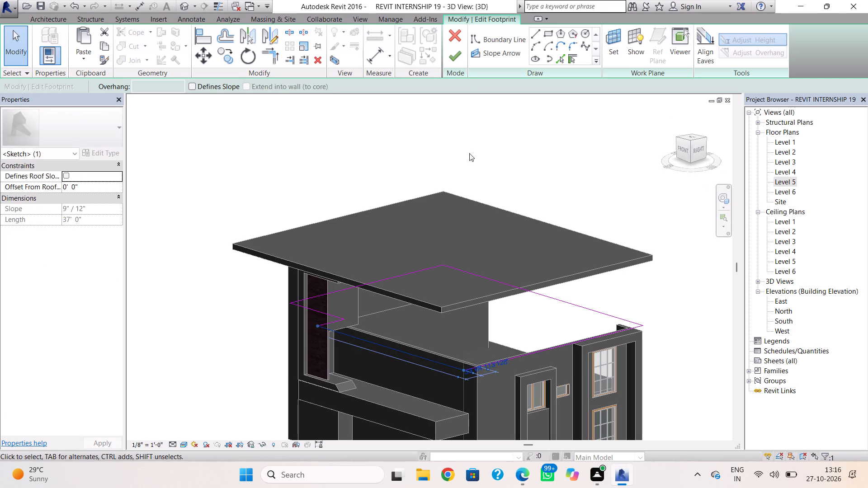
{"action": "left_click", "coordinate": [457, 61]}
{"action": "left_click", "coordinate": [468, 245]}
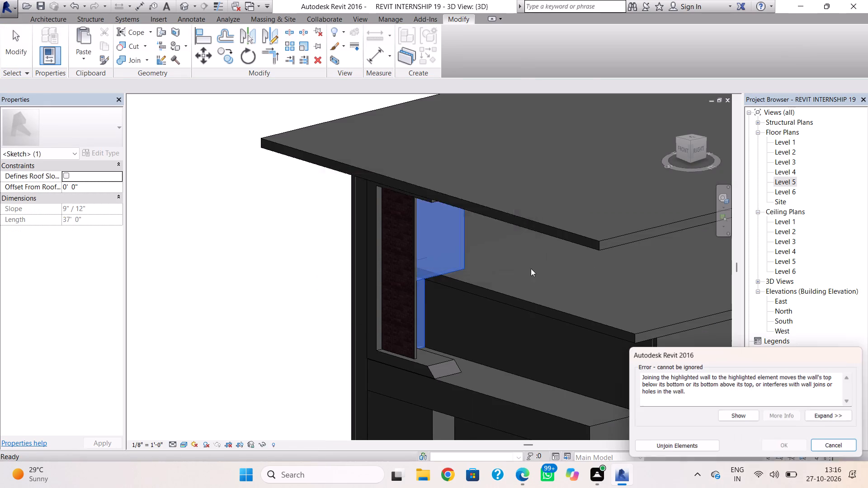
{"action": "left_click", "coordinate": [828, 450]}
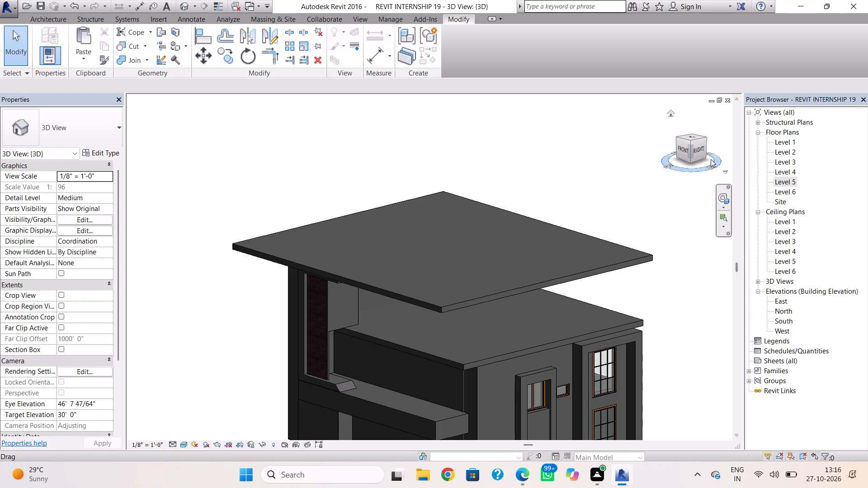
Nudge the whole Level 6 roof eight increments toward the building's rear, keeping its walls attached.
{"action": "left_click", "coordinate": [400, 295]}
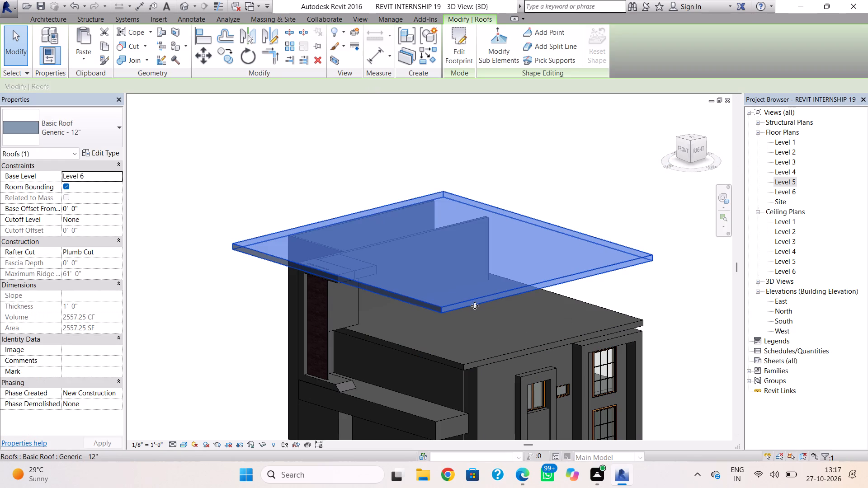
{"action": "key", "text": "Right"}
{"action": "key", "text": "Right"}
{"action": "key", "text": "Right"}
{"action": "key", "text": "Right"}
{"action": "key", "text": "Right"}
{"action": "key", "text": "Right"}
{"action": "key", "text": "Right"}
{"action": "key", "text": "Right"}
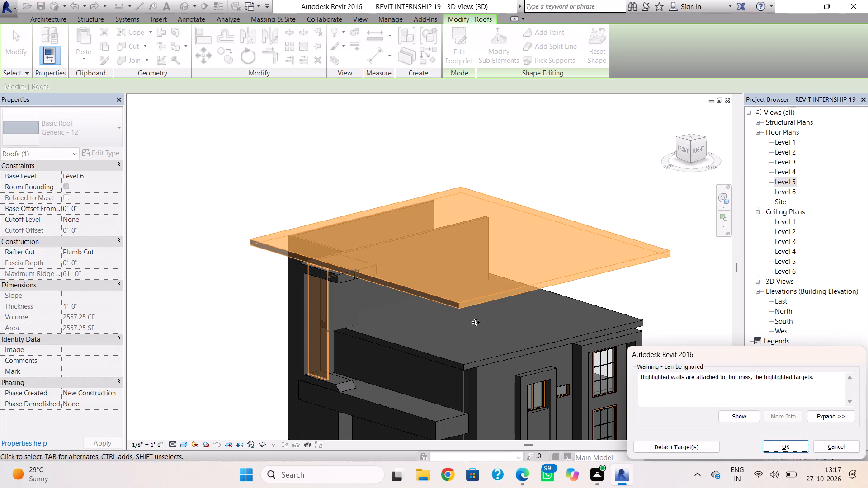
{"action": "left_click", "coordinate": [788, 446]}
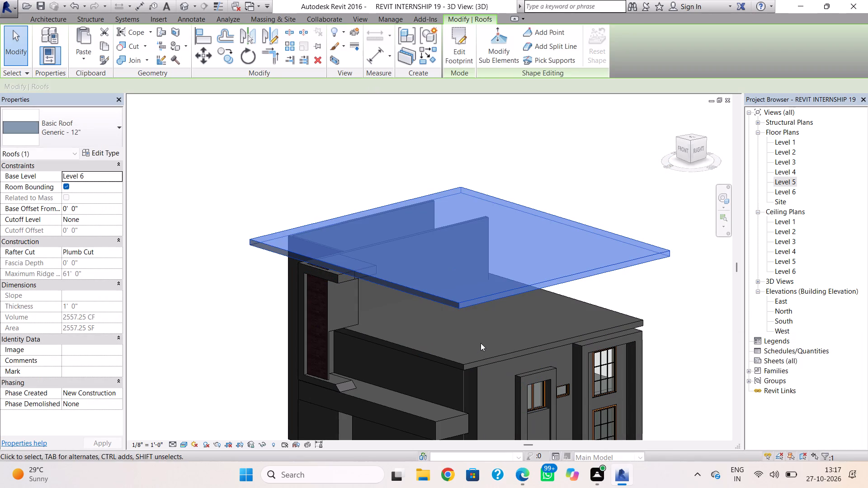
Start an in-place model component in the Walls category, keeping the suggested name.
{"action": "right_click_drag", "start_coordinate": [481, 343], "coordinate": [402, 487], "text": "shift"}
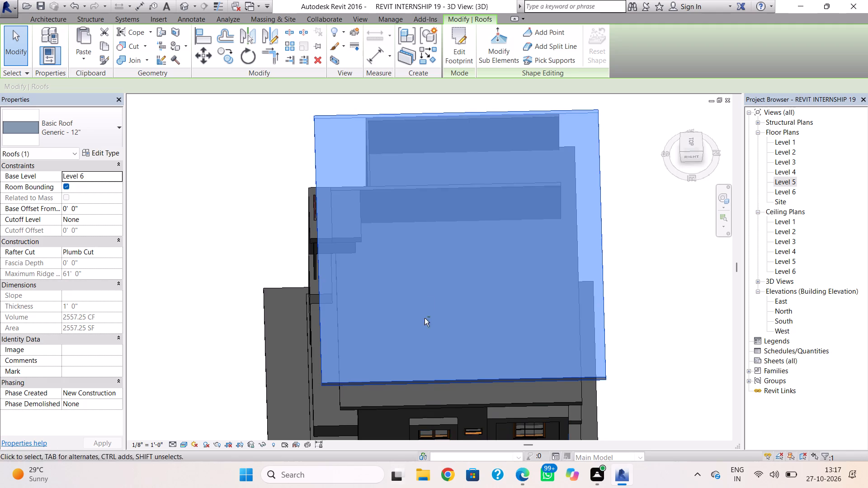
{"action": "right_click_drag", "start_coordinate": [426, 301], "coordinate": [432, 365], "text": "shift"}
{"action": "left_click", "coordinate": [694, 149]}
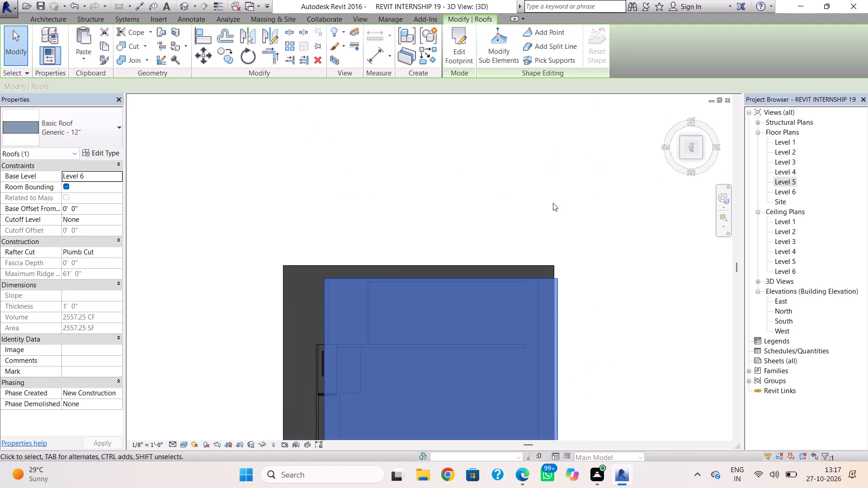
{"action": "scroll", "coordinate": [427, 261], "scroll_direction": "up", "scroll_amount": 3}
{"action": "middle_click_drag", "start_coordinate": [286, 259], "coordinate": [394, 157]}
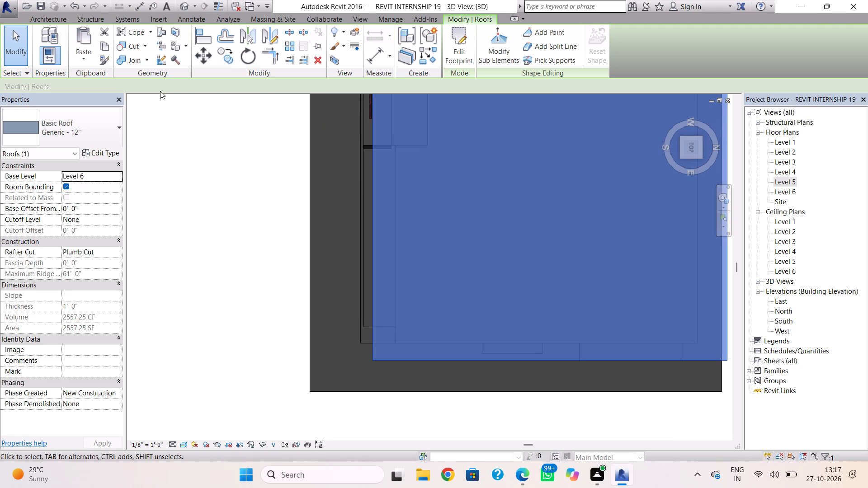
{"action": "left_click", "coordinate": [47, 20]}
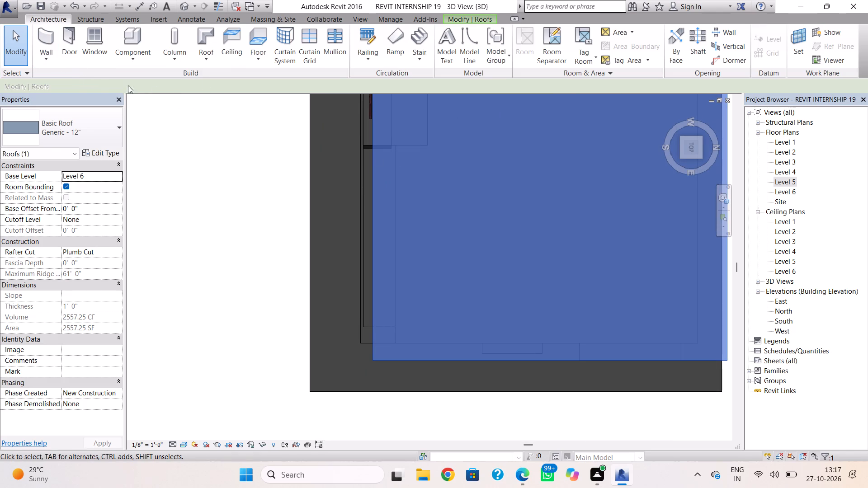
{"action": "left_click", "coordinate": [118, 61]}
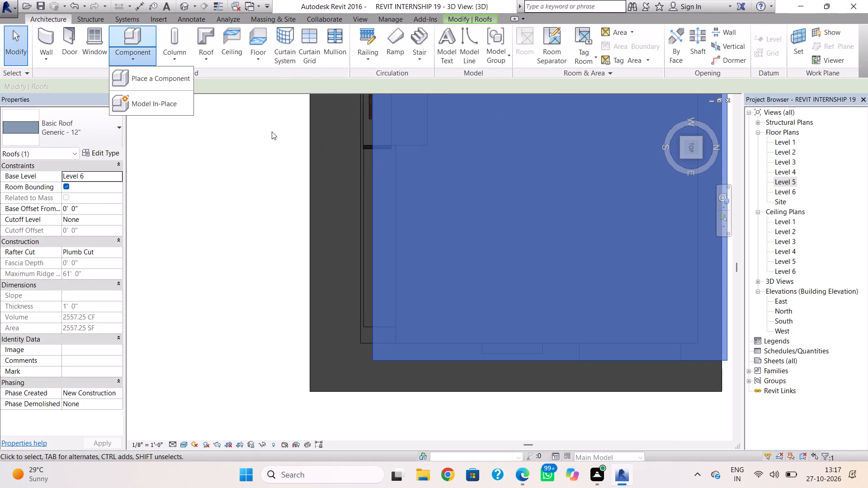
{"action": "scroll", "coordinate": [177, 125], "scroll_direction": "up", "scroll_amount": 1}
{"action": "left_click", "coordinate": [169, 108]}
{"action": "scroll", "coordinate": [333, 129], "scroll_direction": "up", "scroll_amount": 3}
{"action": "scroll", "coordinate": [415, 206], "scroll_direction": "down", "scroll_amount": 4}
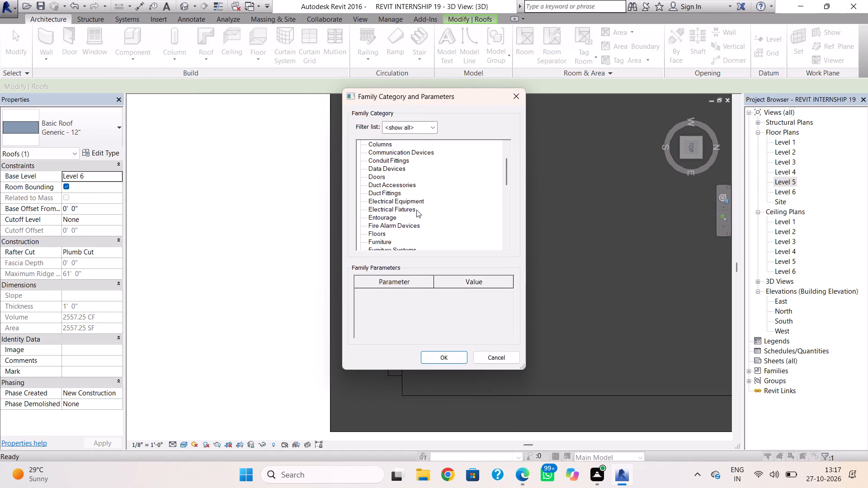
{"action": "scroll", "coordinate": [416, 210], "scroll_direction": "down", "scroll_amount": 20}
{"action": "scroll", "coordinate": [416, 210], "scroll_direction": "down", "scroll_amount": 11}
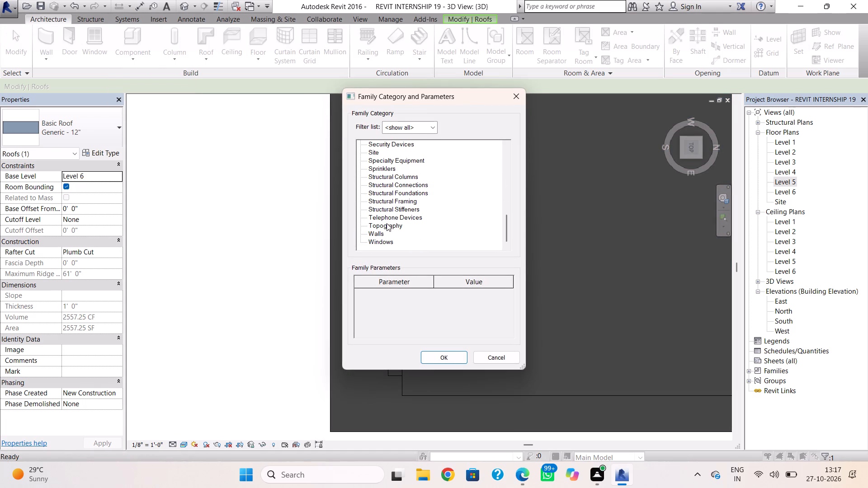
{"action": "left_click", "coordinate": [378, 232]}
{"action": "left_click", "coordinate": [441, 353]}
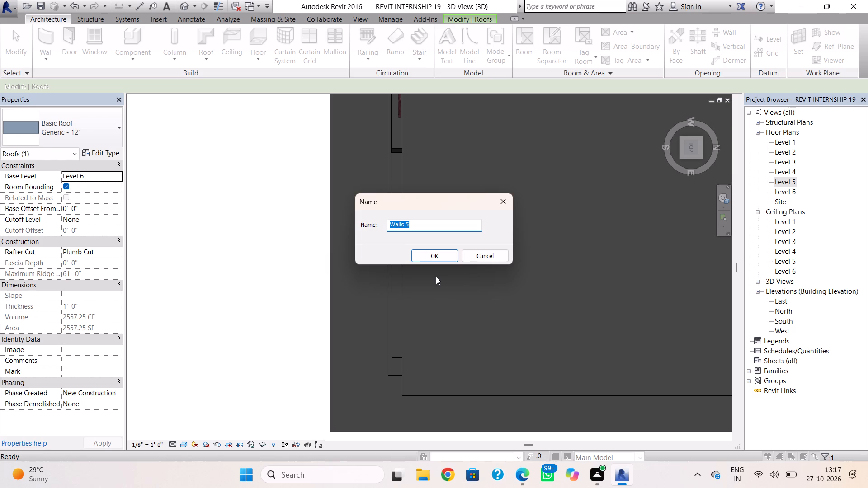
{"action": "left_click", "coordinate": [443, 260]}
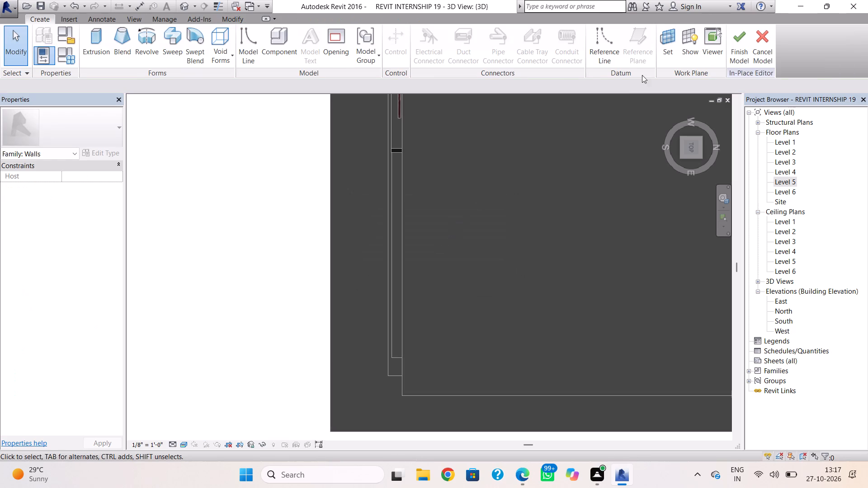
Set the work plane by picking the top face of the projecting front ledge beside the brick panel.
{"action": "left_click", "coordinate": [672, 33]}
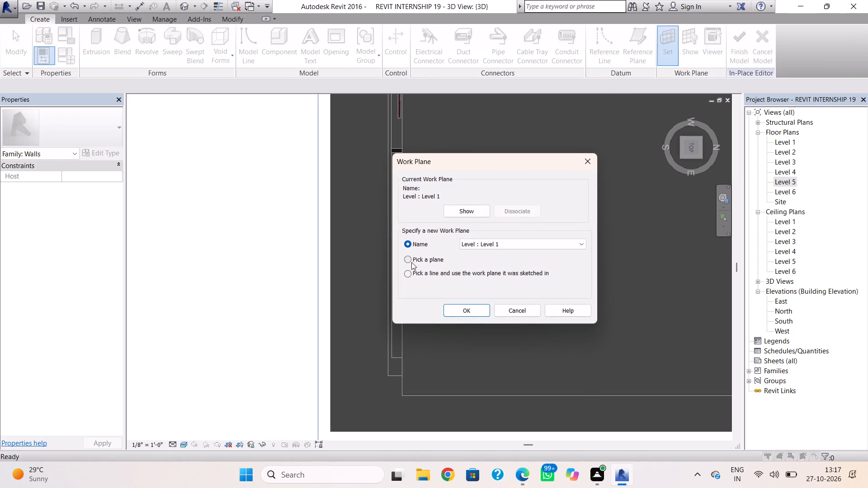
{"action": "left_click", "coordinate": [408, 259]}
{"action": "left_click", "coordinate": [477, 315]}
{"action": "scroll", "coordinate": [395, 251], "scroll_direction": "up", "scroll_amount": 2}
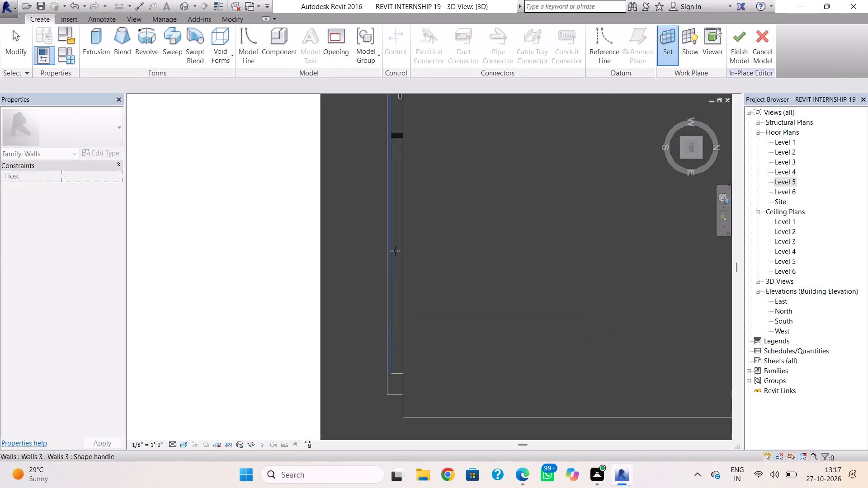
{"action": "right_click_drag", "start_coordinate": [394, 255], "coordinate": [453, 235], "text": "shift"}
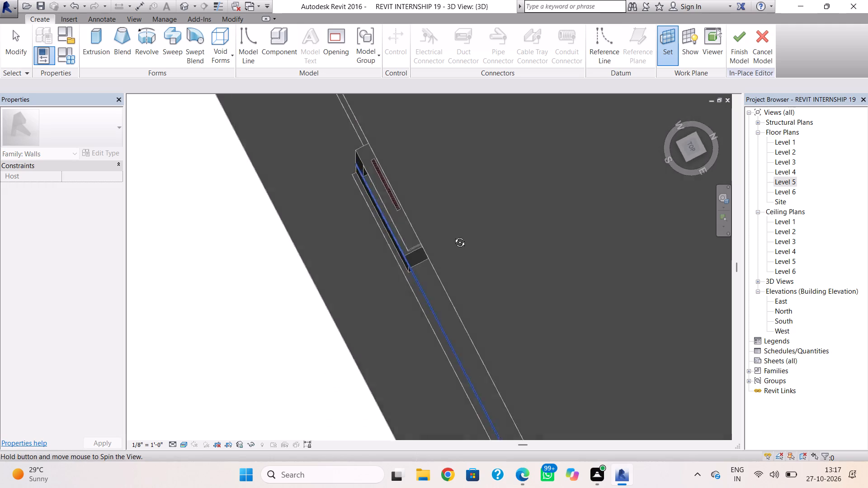
{"action": "right_click_drag", "start_coordinate": [453, 235], "coordinate": [492, 191], "text": "shift"}
{"action": "scroll", "coordinate": [482, 275], "scroll_direction": "down", "scroll_amount": 2}
{"action": "middle_click_drag", "start_coordinate": [483, 274], "coordinate": [323, 150]}
{"action": "right_click_drag", "start_coordinate": [436, 343], "coordinate": [443, 263], "text": "shift"}
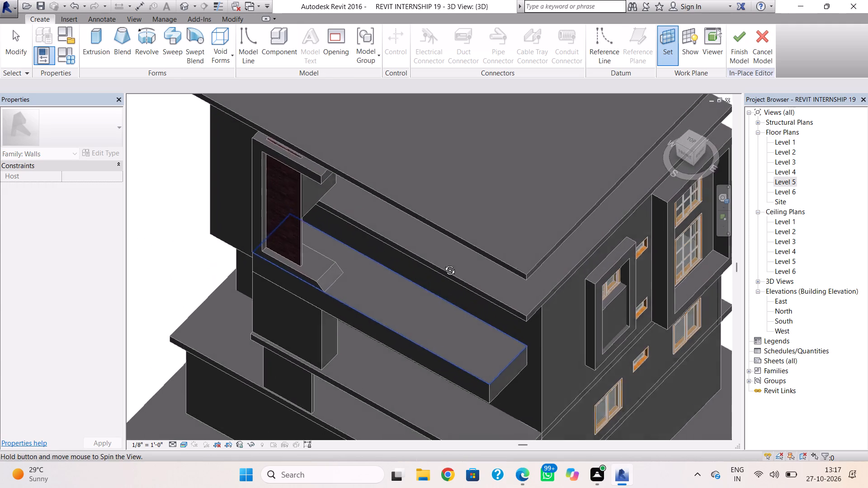
{"action": "right_click_drag", "start_coordinate": [443, 263], "coordinate": [446, 255], "text": "shift"}
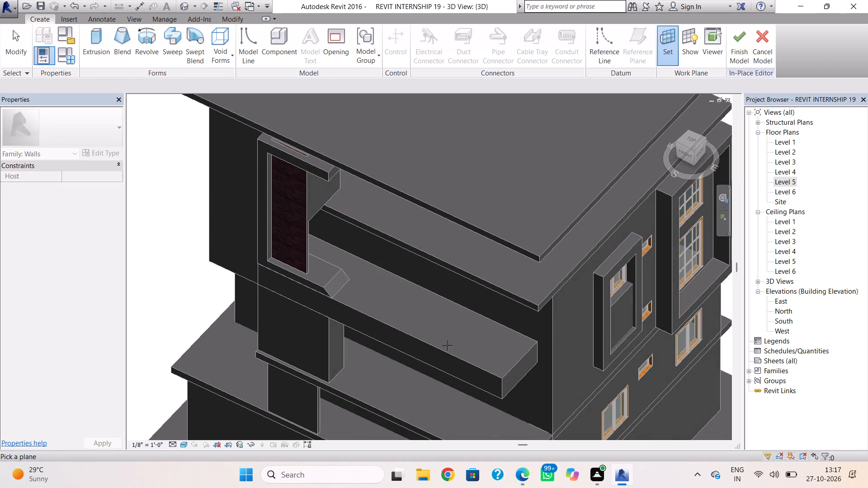
{"action": "left_click", "coordinate": [487, 320]}
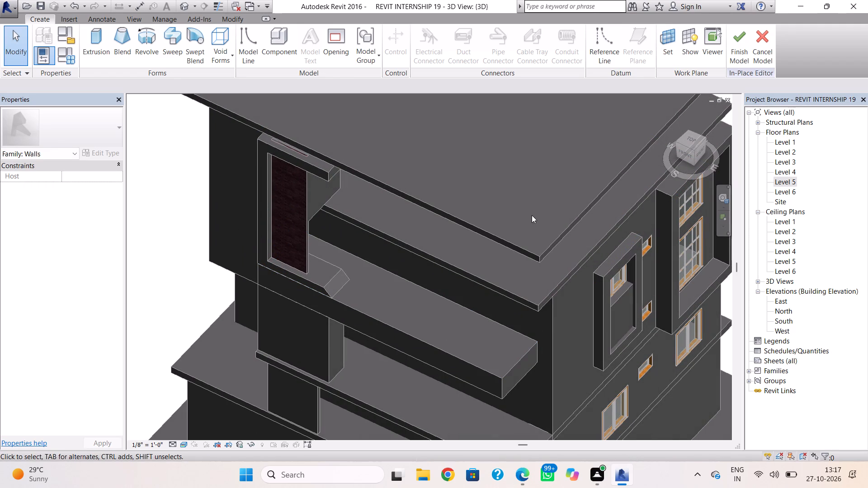
Start an extrusion and sketch a circle about 8' 11" in circumference on the front ledge's top face, beyond the C-shaped frame's sloped end.
{"action": "left_click", "coordinate": [96, 55]}
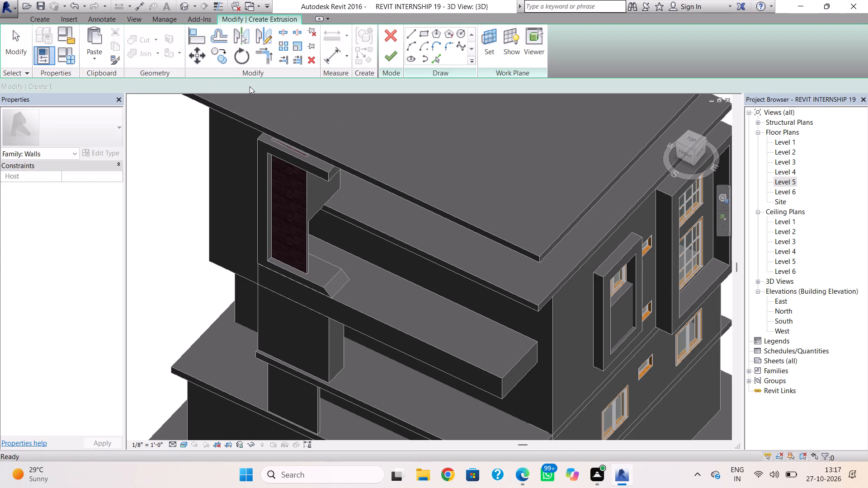
{"action": "left_click", "coordinate": [458, 32]}
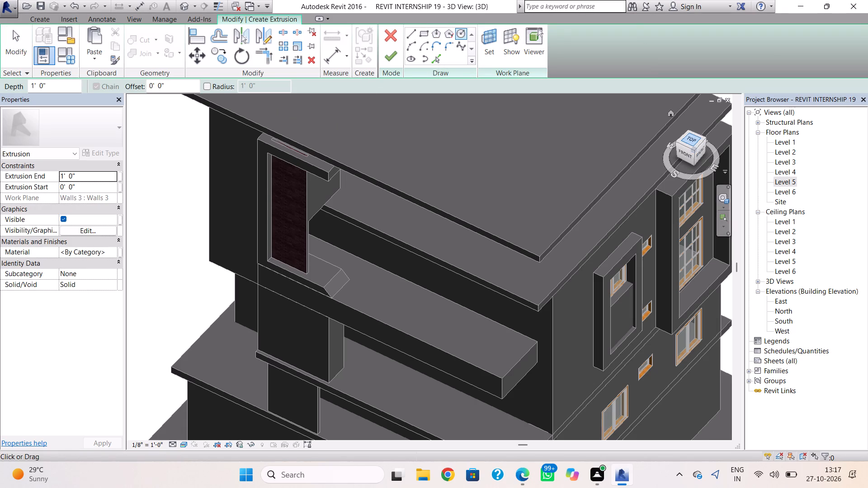
{"action": "left_click", "coordinate": [694, 139]}
{"action": "scroll", "coordinate": [434, 286], "scroll_direction": "up", "scroll_amount": 7}
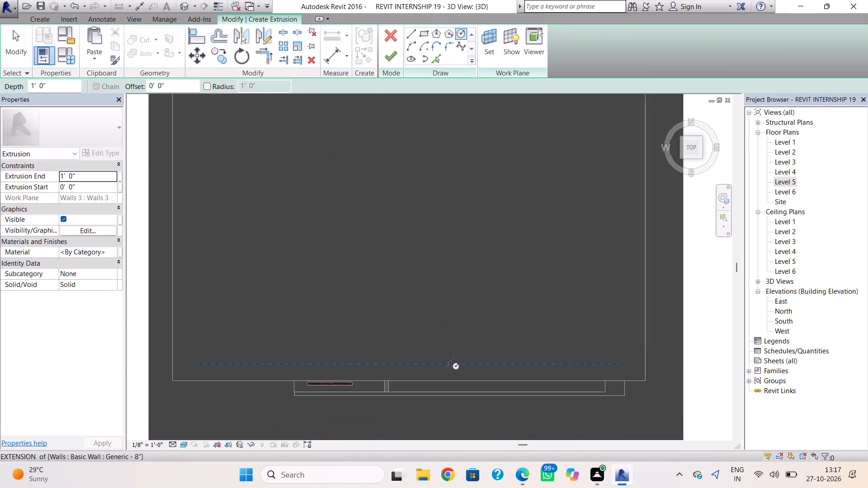
{"action": "middle_click_drag", "start_coordinate": [454, 361], "coordinate": [416, 250]}
{"action": "scroll", "coordinate": [447, 331], "scroll_direction": "up", "scroll_amount": 4}
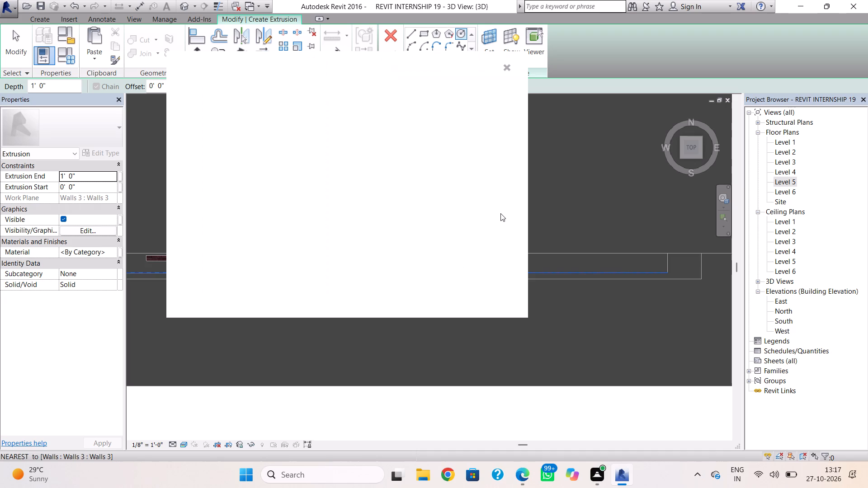
{"action": "left_click", "coordinate": [509, 73]}
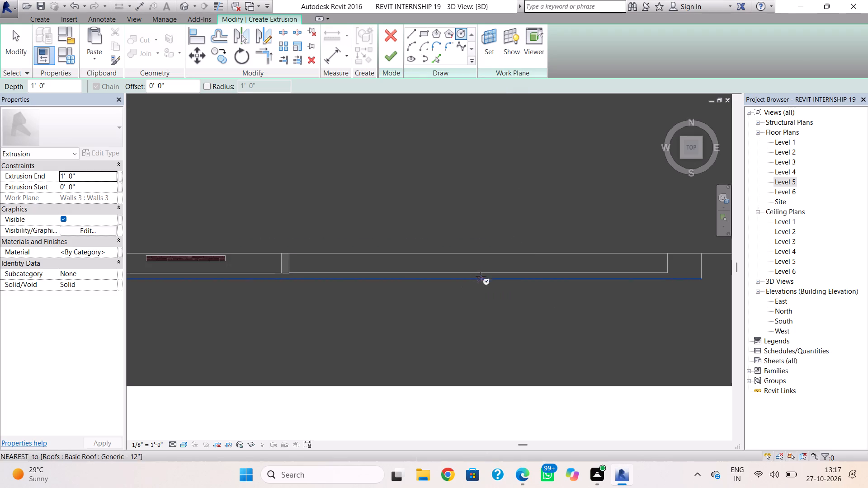
{"action": "right_click_drag", "start_coordinate": [521, 303], "coordinate": [481, 182], "text": "shift"}
{"action": "scroll", "coordinate": [480, 224], "scroll_direction": "down", "scroll_amount": 4}
{"action": "middle_click_drag", "start_coordinate": [485, 235], "coordinate": [495, 248]}
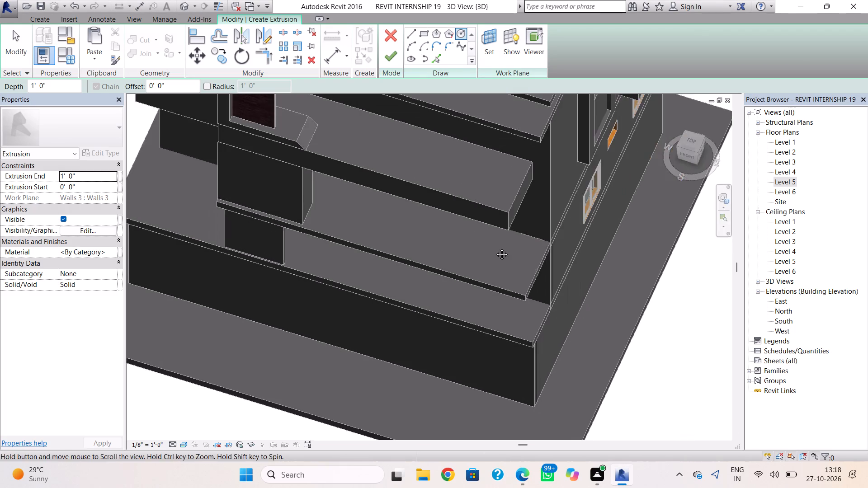
{"action": "middle_click_drag", "start_coordinate": [495, 248], "coordinate": [519, 378]}
{"action": "right_click_drag", "start_coordinate": [523, 361], "coordinate": [480, 258], "text": "shift"}
{"action": "middle_click_drag", "start_coordinate": [481, 276], "coordinate": [517, 387]}
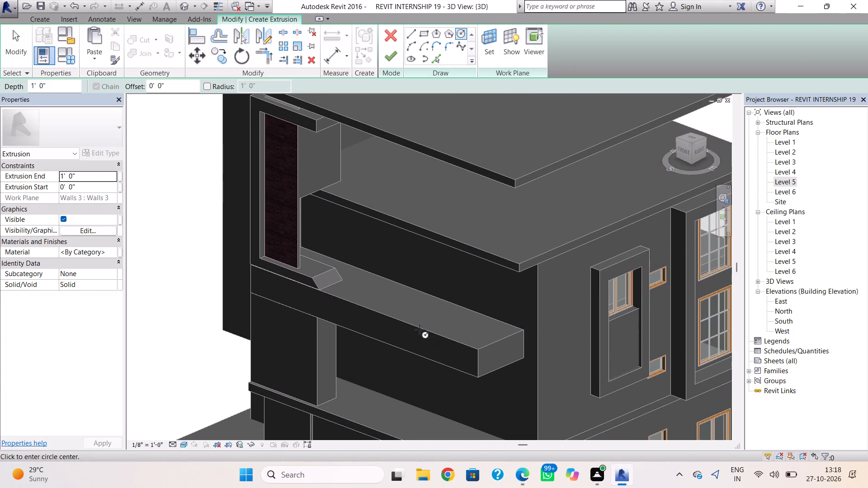
{"action": "left_click", "coordinate": [387, 305]}
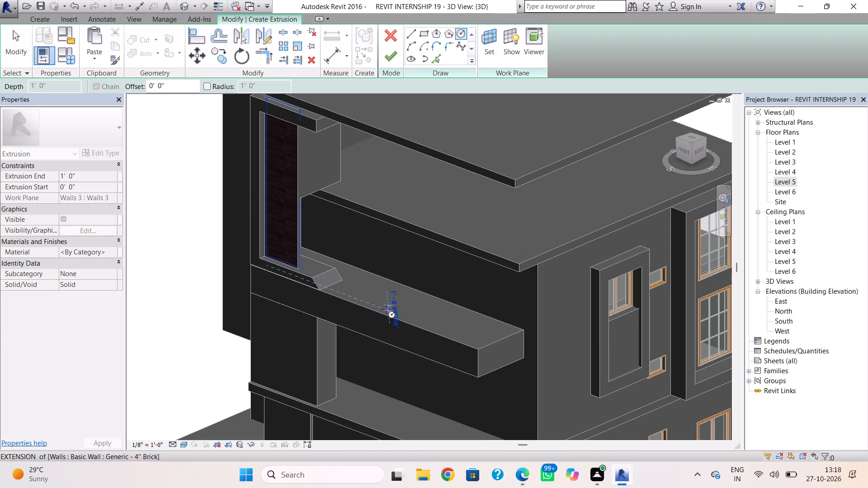
{"action": "scroll", "coordinate": [387, 309], "scroll_direction": "up", "scroll_amount": 9}
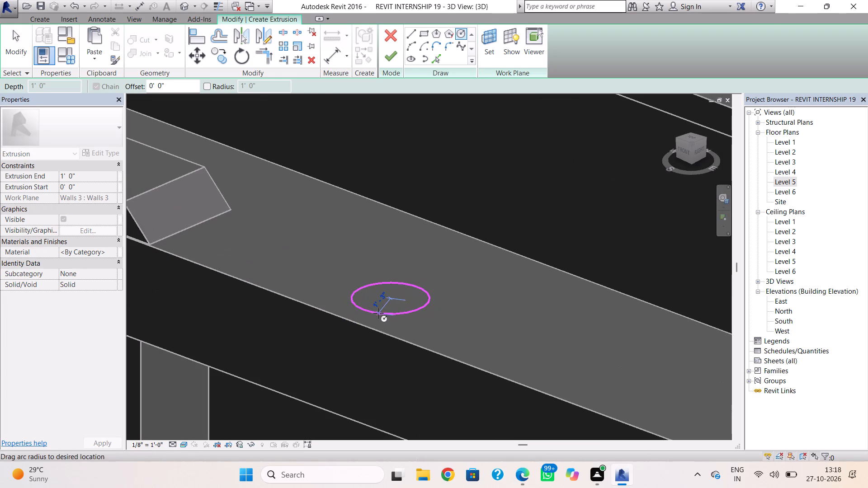
{"action": "left_click", "coordinate": [378, 315]}
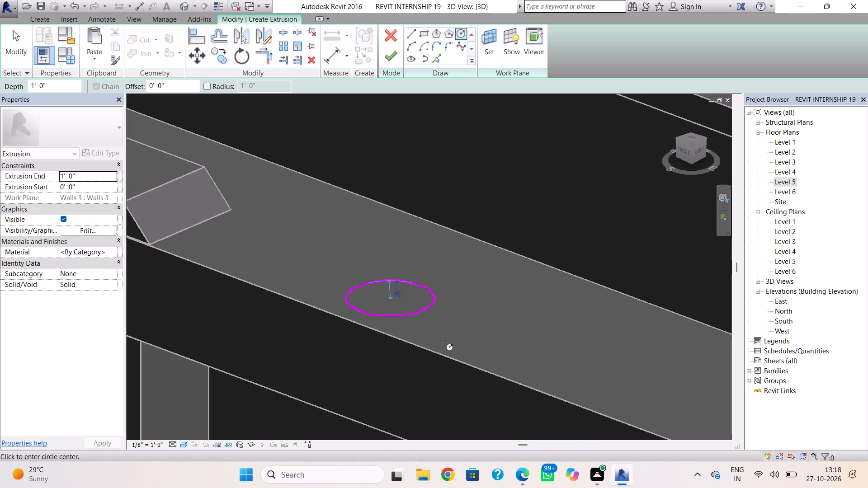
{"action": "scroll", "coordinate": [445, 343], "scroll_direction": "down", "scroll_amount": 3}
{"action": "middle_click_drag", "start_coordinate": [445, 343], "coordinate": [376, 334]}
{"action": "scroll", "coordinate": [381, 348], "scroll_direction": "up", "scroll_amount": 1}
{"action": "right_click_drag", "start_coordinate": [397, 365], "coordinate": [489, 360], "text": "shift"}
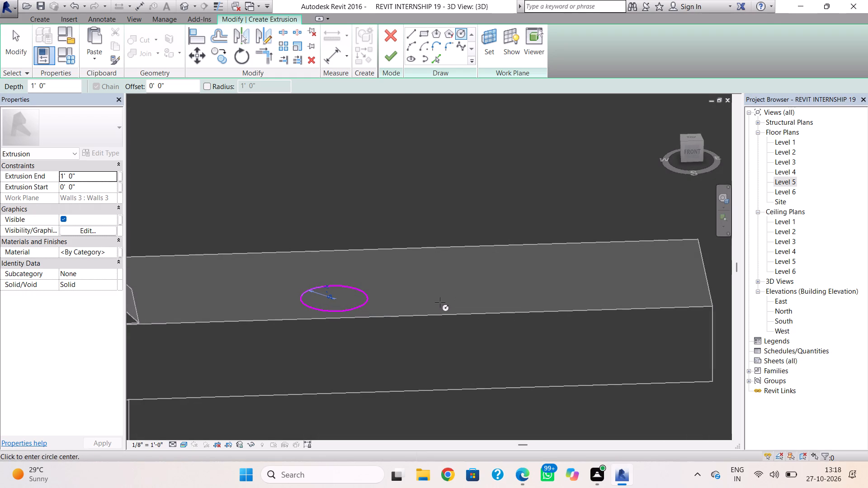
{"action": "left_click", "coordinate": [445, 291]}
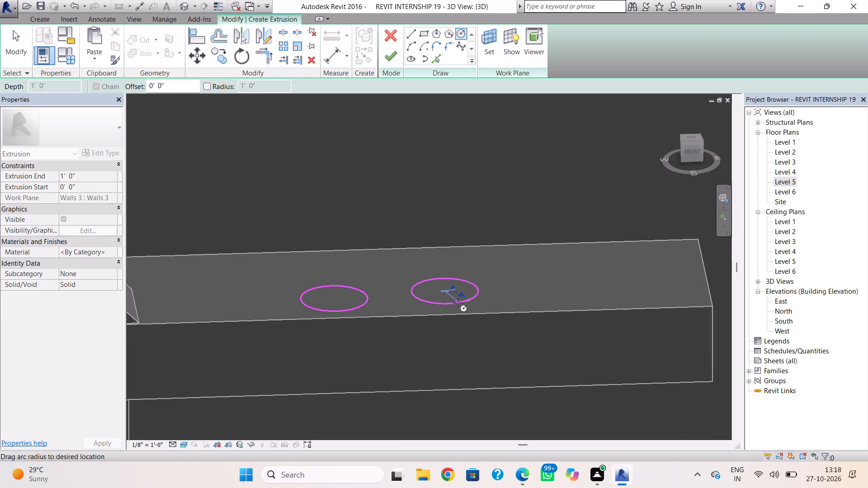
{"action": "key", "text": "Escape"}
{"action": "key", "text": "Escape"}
Copy the sketched circle and paste the duplicate beside it, farther along the front ledge from the brick panel.
{"action": "left_click_drag", "start_coordinate": [383, 287], "coordinate": [346, 303]}
{"action": "left_click", "coordinate": [346, 303]}
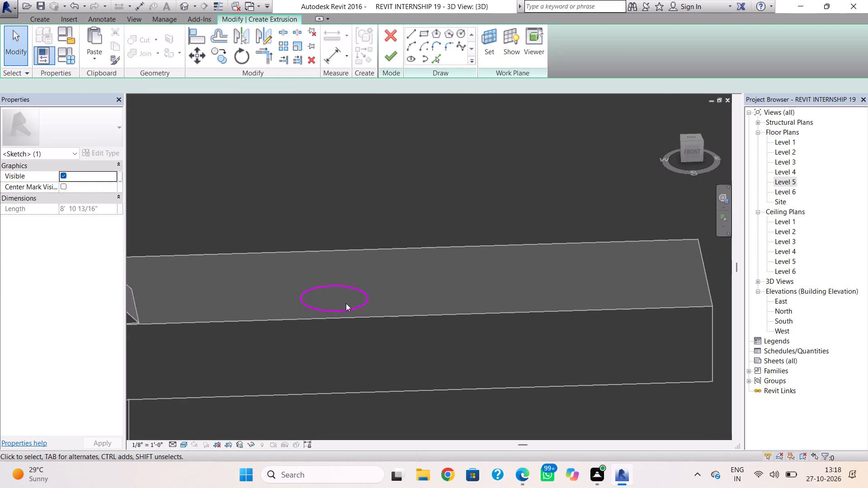
{"action": "left_click", "coordinate": [362, 298]}
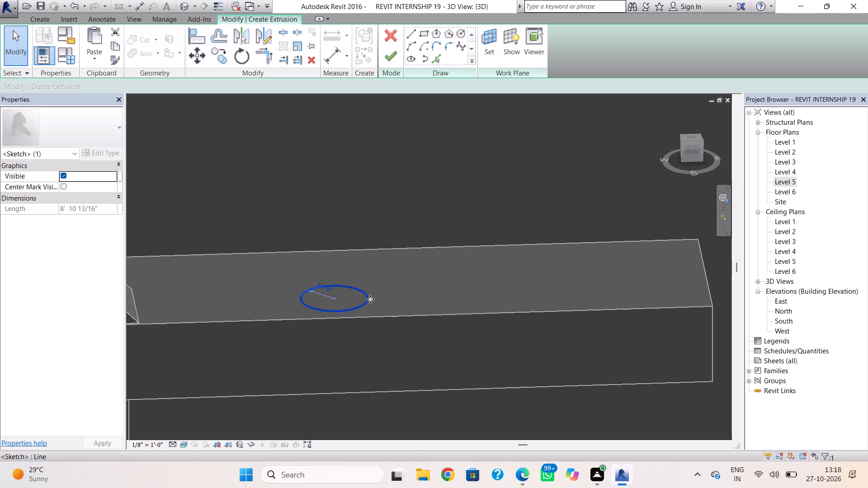
{"action": "key", "text": "ctrl+c"}
{"action": "key", "text": "ctrl+v"}
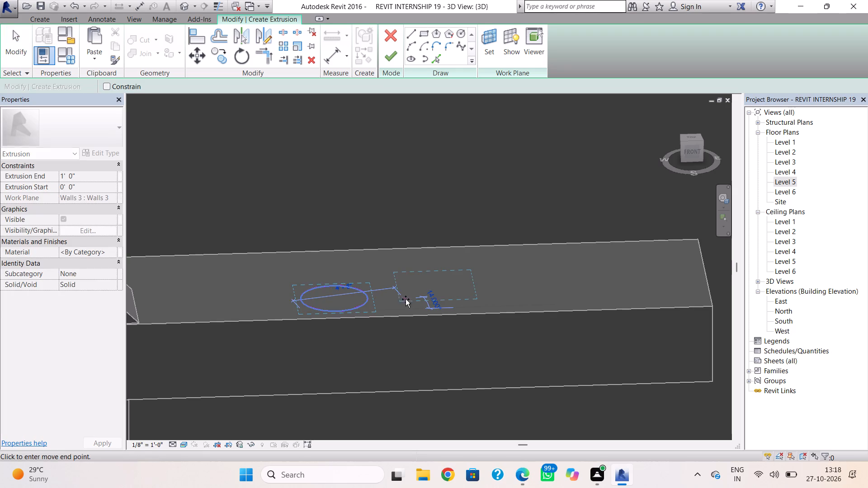
{"action": "left_click", "coordinate": [400, 310]}
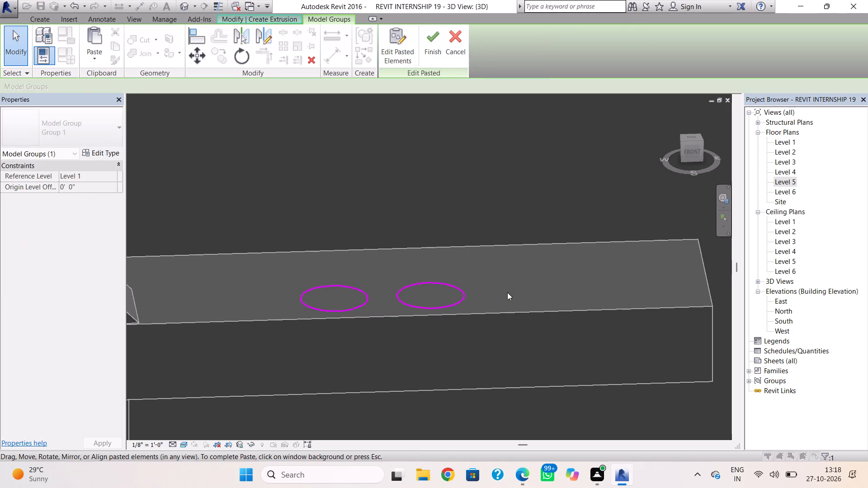
{"action": "key", "text": "Escape"}
{"action": "left_click", "coordinate": [454, 293]}
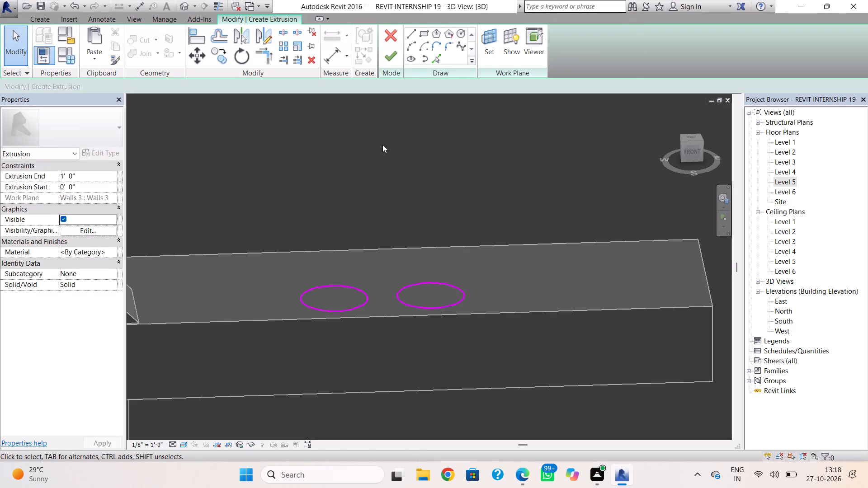
Finish the extrusion sketch and stretch both cylinders upward to a depth of about 6' 5".
{"action": "left_click", "coordinate": [389, 51]}
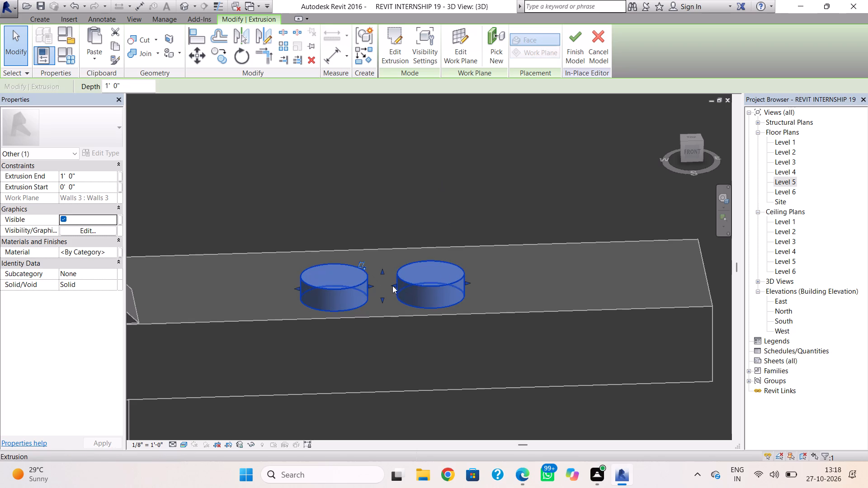
{"action": "left_click_drag", "start_coordinate": [378, 261], "coordinate": [377, 159]}
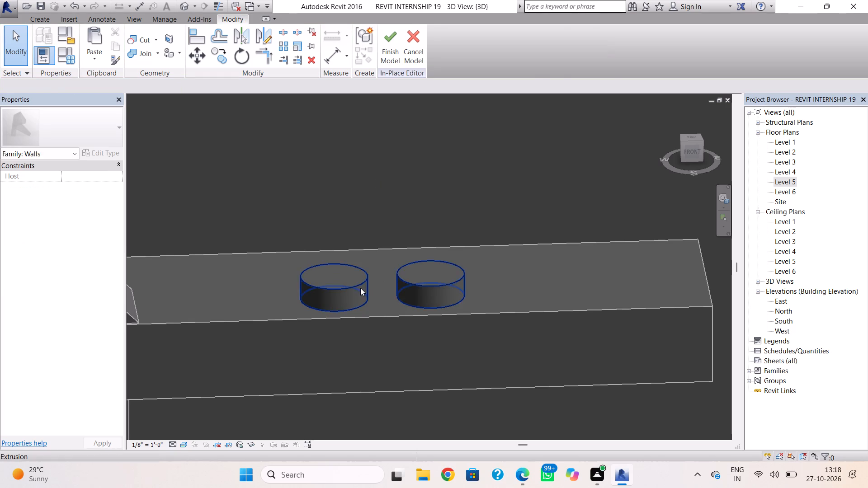
{"action": "left_click", "coordinate": [360, 288]}
{"action": "left_click_drag", "start_coordinate": [379, 272], "coordinate": [383, 156]}
{"action": "scroll", "coordinate": [384, 182], "scroll_direction": "down", "scroll_amount": 6}
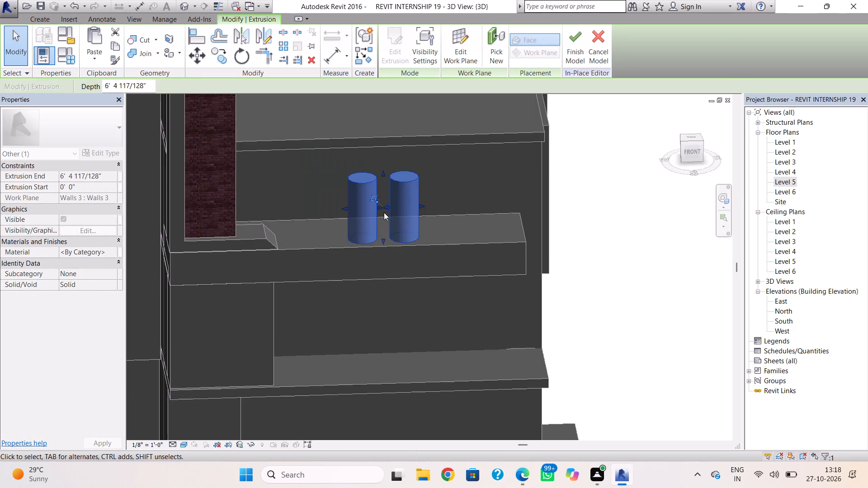
Delete the pair of cylinders on the front ledge and discard the in-place model.
{"action": "scroll", "coordinate": [384, 212], "scroll_direction": "down", "scroll_amount": 4}
{"action": "middle_click_drag", "start_coordinate": [384, 214], "coordinate": [385, 260]}
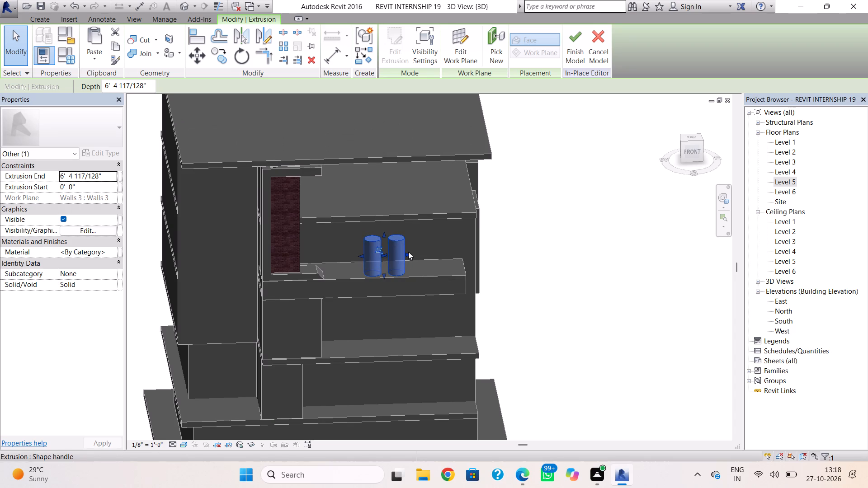
{"action": "key", "text": "Delete"}
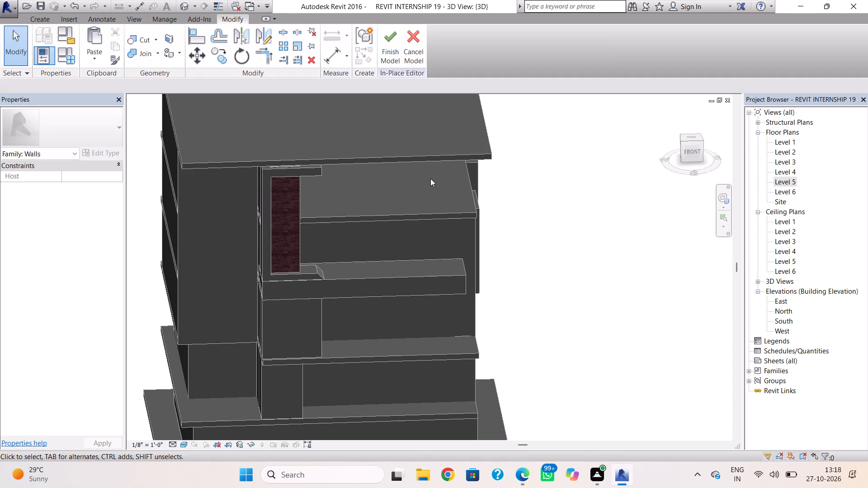
{"action": "left_click", "coordinate": [435, 157]}
{"action": "left_click", "coordinate": [415, 44]}
{"action": "left_click", "coordinate": [454, 251]}
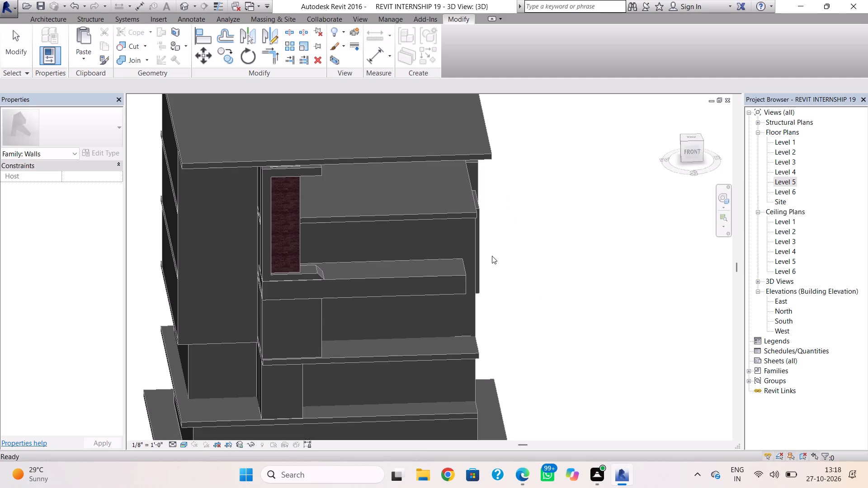
Undo the recent edits back into the Level 5 roof's footprint sketch and cancel that footprint edit.
{"action": "key", "text": "ctrl+z"}
{"action": "key", "text": "ctrl+z"}
{"action": "key", "text": "ctrl+z"}
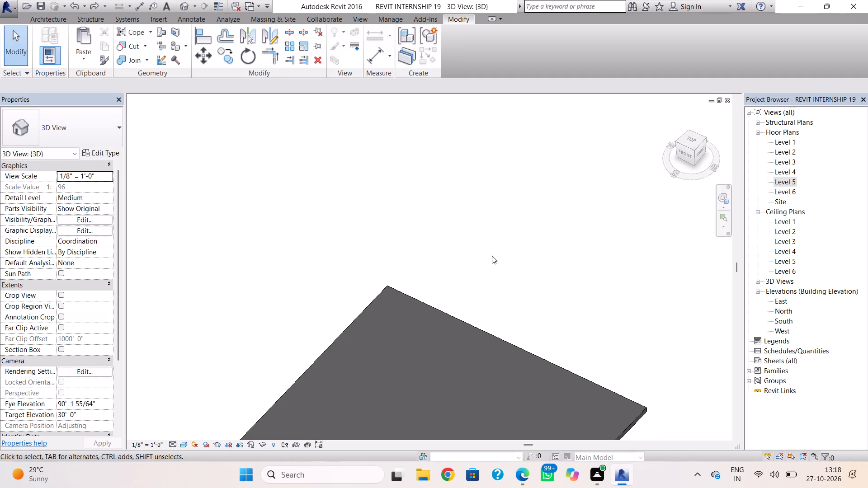
{"action": "key", "text": "ctrl+z"}
{"action": "key", "text": "ctrl+z"}
{"action": "key", "text": "ctrl+z"}
{"action": "key", "text": "ctrl+z"}
{"action": "scroll", "coordinate": [494, 261], "scroll_direction": "down", "scroll_amount": 1, "text": "ctrl"}
{"action": "key", "text": "ctrl+z"}
{"action": "key", "text": "ctrl+z"}
{"action": "scroll", "coordinate": [493, 267], "scroll_direction": "down", "scroll_amount": 4, "text": "ctrl"}
{"action": "scroll", "coordinate": [480, 151], "scroll_direction": "up", "scroll_amount": 2}
{"action": "scroll", "coordinate": [476, 236], "scroll_direction": "down", "scroll_amount": 2}
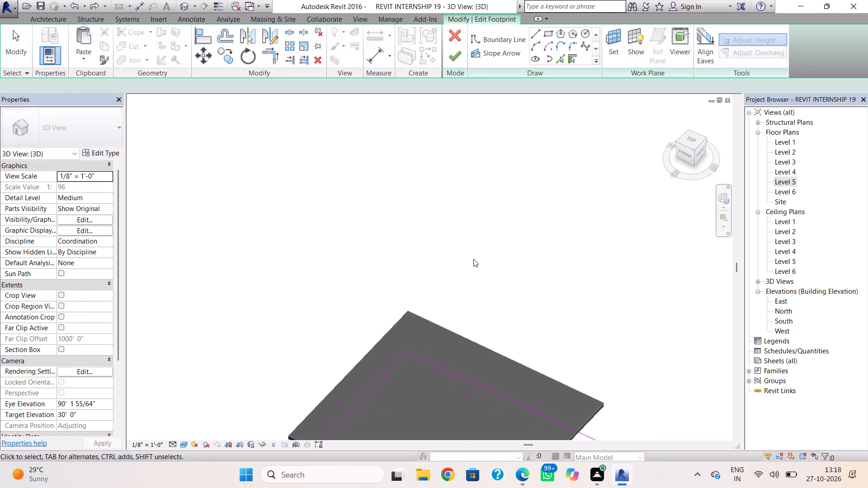
{"action": "scroll", "coordinate": [473, 259], "scroll_direction": "down", "scroll_amount": 1}
{"action": "middle_click_drag", "start_coordinate": [473, 259], "coordinate": [473, 113]}
{"action": "left_click", "coordinate": [459, 22]}
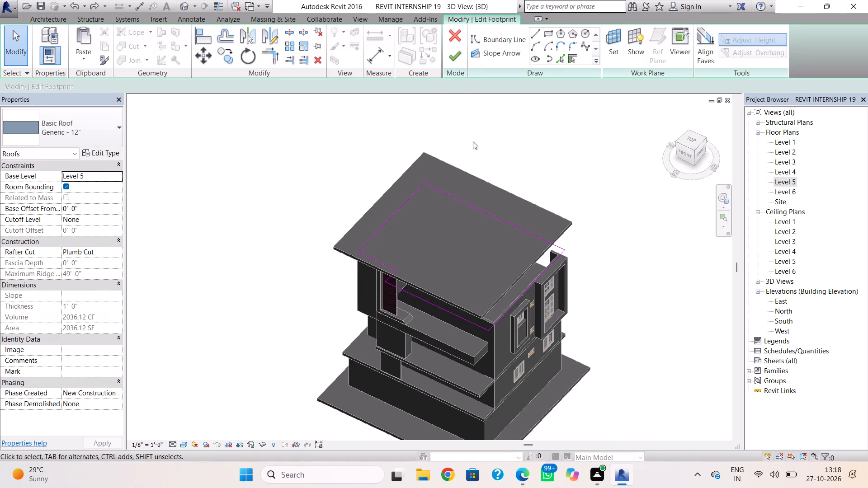
{"action": "key", "text": "ctrl+z"}
{"action": "key", "text": "ctrl+z"}
{"action": "left_click", "coordinate": [457, 41]}
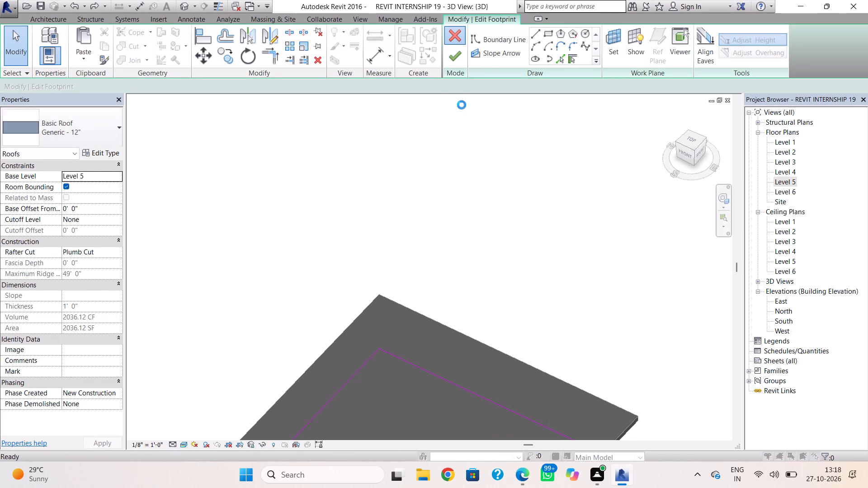
{"action": "left_click", "coordinate": [456, 229]}
{"action": "left_click", "coordinate": [457, 240]}
{"action": "scroll", "coordinate": [457, 257], "scroll_direction": "down", "scroll_amount": 3}
{"action": "middle_click_drag", "start_coordinate": [456, 263], "coordinate": [445, 109]}
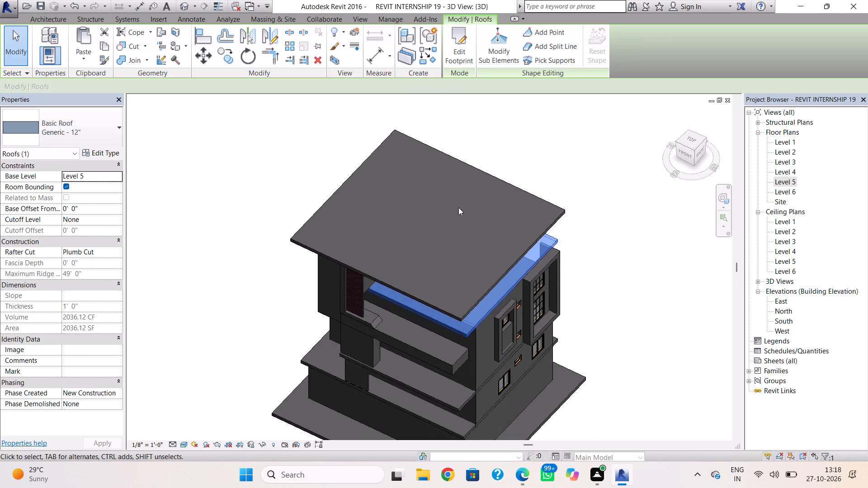
{"action": "key", "text": "Escape"}
Start a new in-place model in the Walls category, keeping the suggested name, for the front ledge beside the brick panel.
{"action": "right_click_drag", "start_coordinate": [449, 337], "coordinate": [378, 71], "text": "shift"}
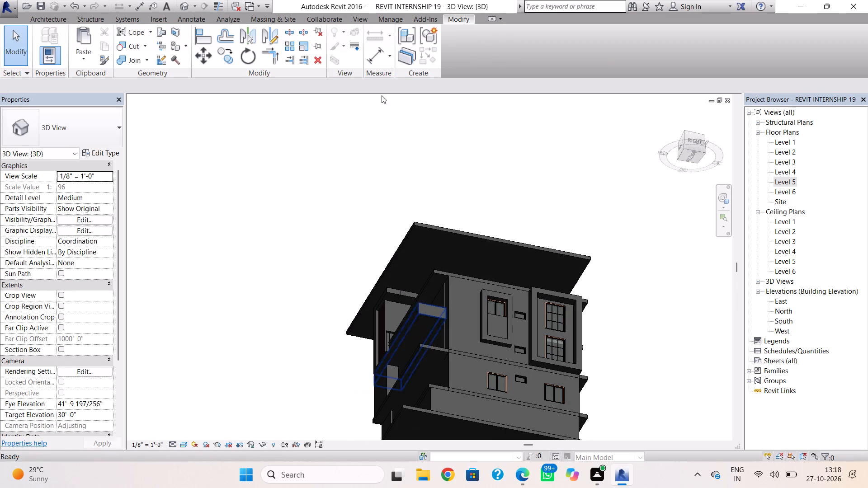
{"action": "right_click_drag", "start_coordinate": [444, 333], "coordinate": [443, 286], "text": "shift"}
{"action": "scroll", "coordinate": [408, 288], "scroll_direction": "up", "scroll_amount": 7}
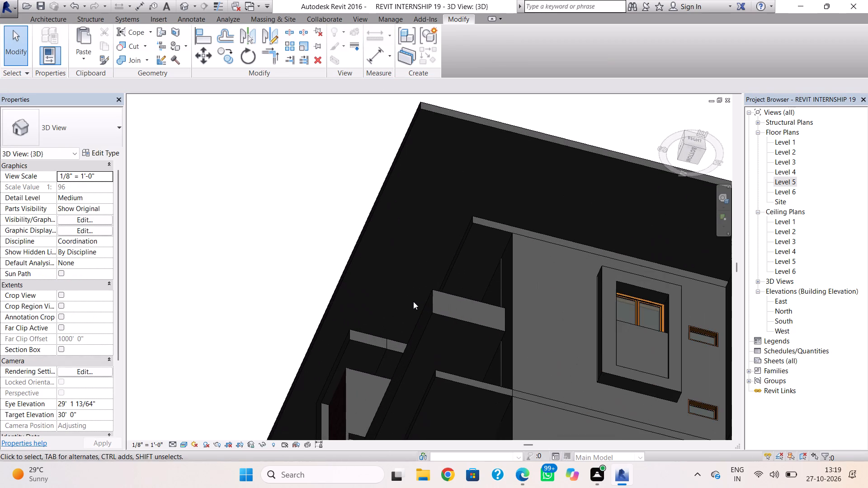
{"action": "right_click_drag", "start_coordinate": [429, 330], "coordinate": [524, 447], "text": "shift"}
{"action": "scroll", "coordinate": [476, 356], "scroll_direction": "down", "scroll_amount": 2, "text": "shift"}
{"action": "middle_click_drag", "start_coordinate": [477, 382], "coordinate": [477, 413], "text": "shift"}
{"action": "scroll", "coordinate": [477, 413], "scroll_direction": "down", "scroll_amount": 1, "text": "shift"}
{"action": "right_click_drag", "start_coordinate": [455, 360], "coordinate": [475, 447], "text": "shift"}
{"action": "middle_click_drag", "start_coordinate": [467, 411], "coordinate": [443, 353]}
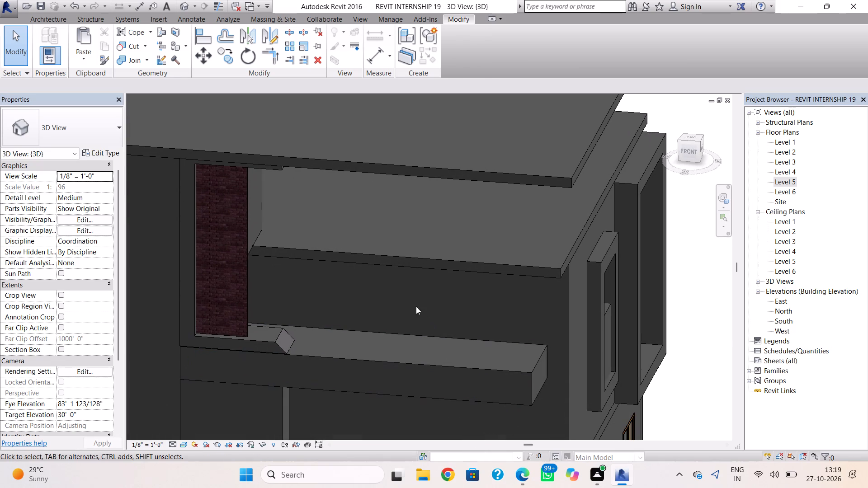
{"action": "left_click", "coordinate": [43, 15]}
{"action": "left_click", "coordinate": [117, 53]}
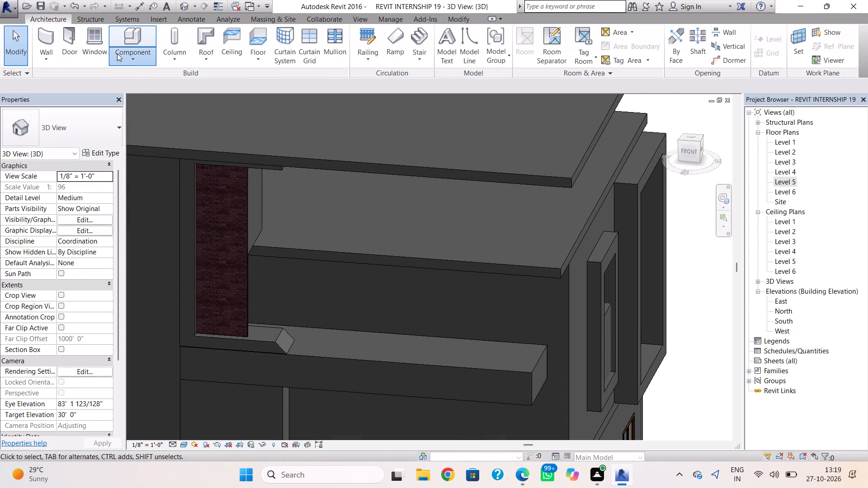
{"action": "left_click", "coordinate": [151, 98]}
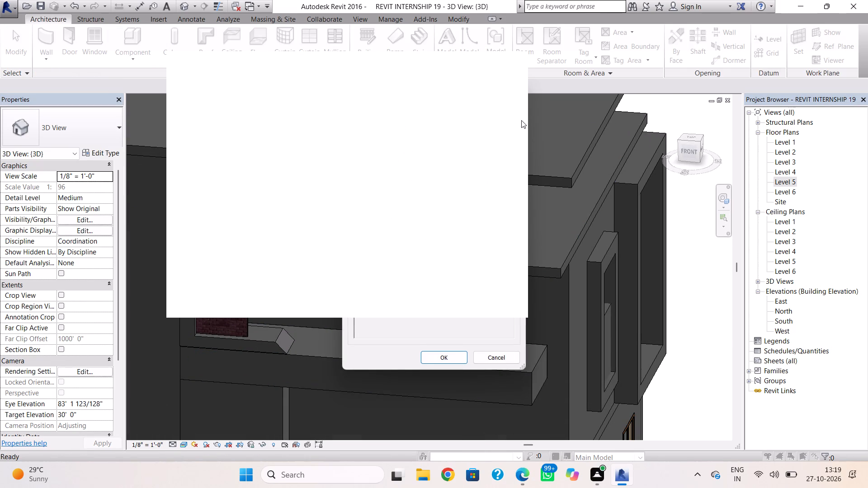
{"action": "left_click", "coordinate": [508, 70]}
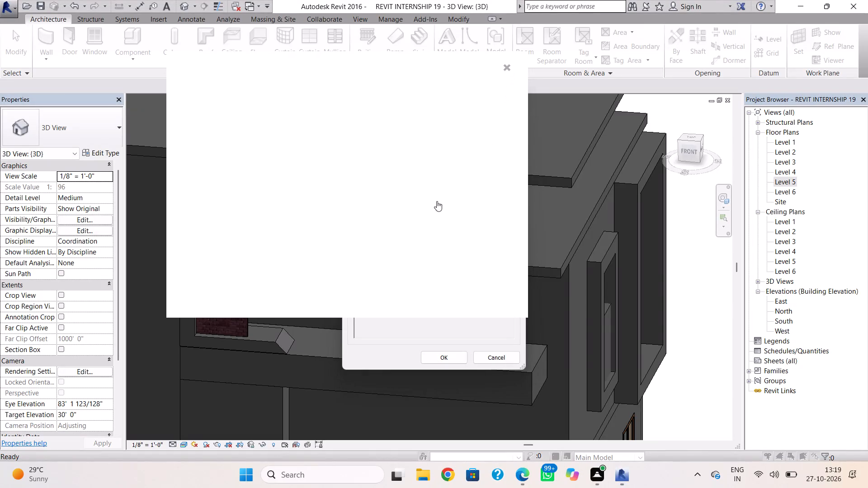
{"action": "left_click_drag", "start_coordinate": [508, 171], "coordinate": [513, 246]}
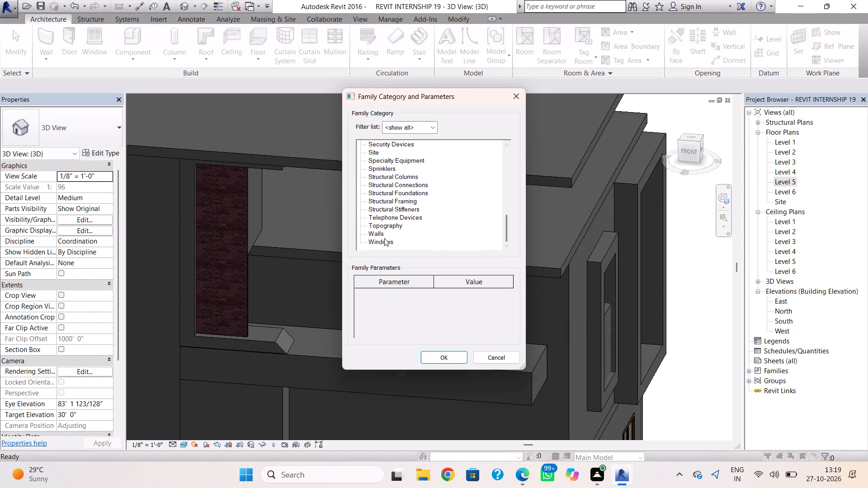
{"action": "left_click", "coordinate": [379, 234]}
{"action": "left_click", "coordinate": [443, 356]}
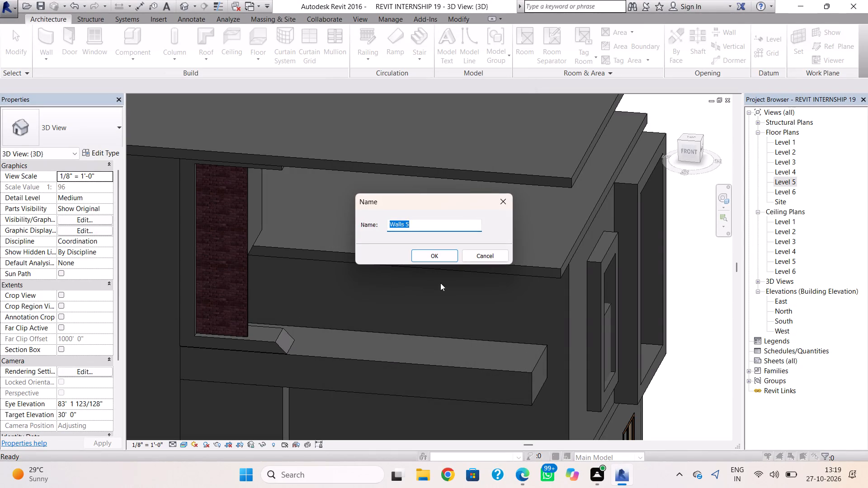
{"action": "left_click", "coordinate": [433, 253]}
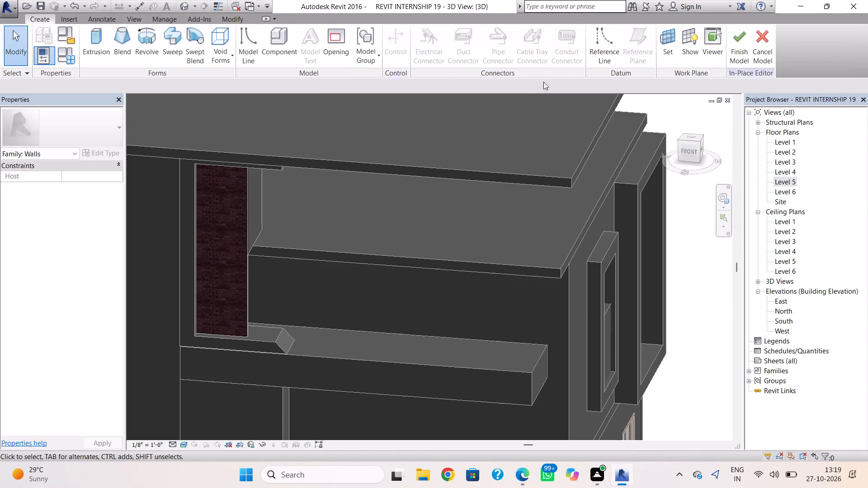
Set the work plane by picking the top face of the projecting front ledge.
{"action": "left_click", "coordinate": [662, 41]}
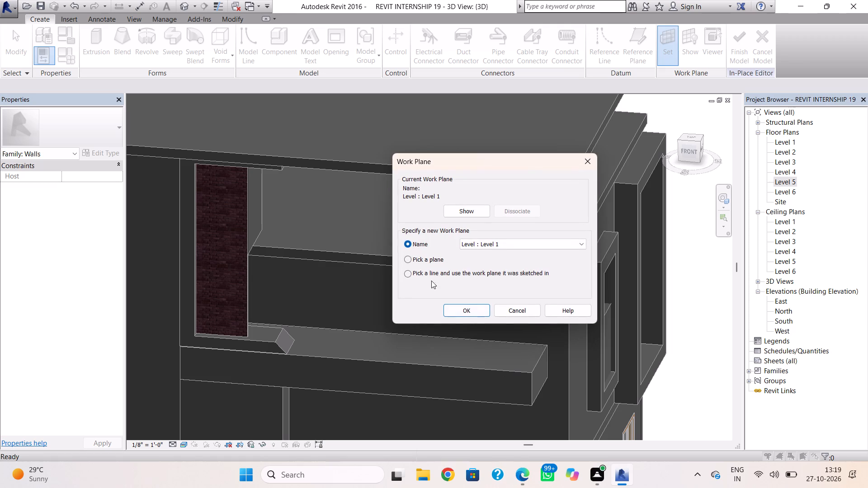
{"action": "left_click", "coordinate": [406, 258]}
{"action": "left_click", "coordinate": [452, 308]}
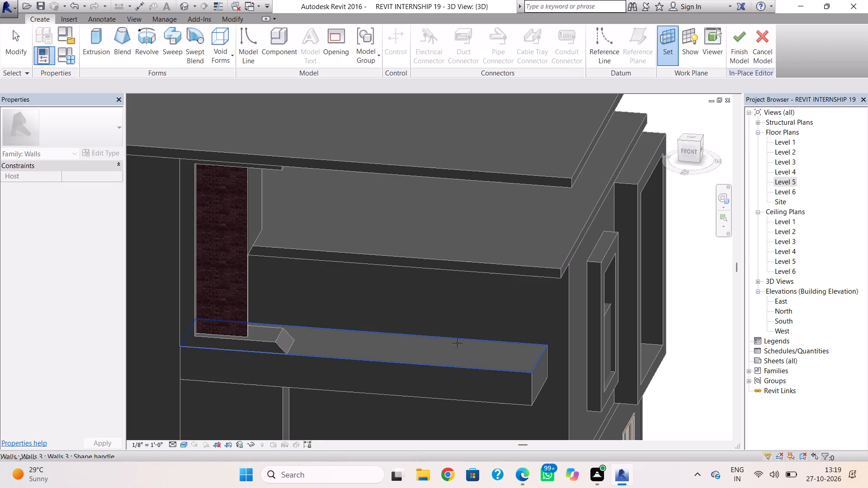
{"action": "left_click", "coordinate": [457, 343]}
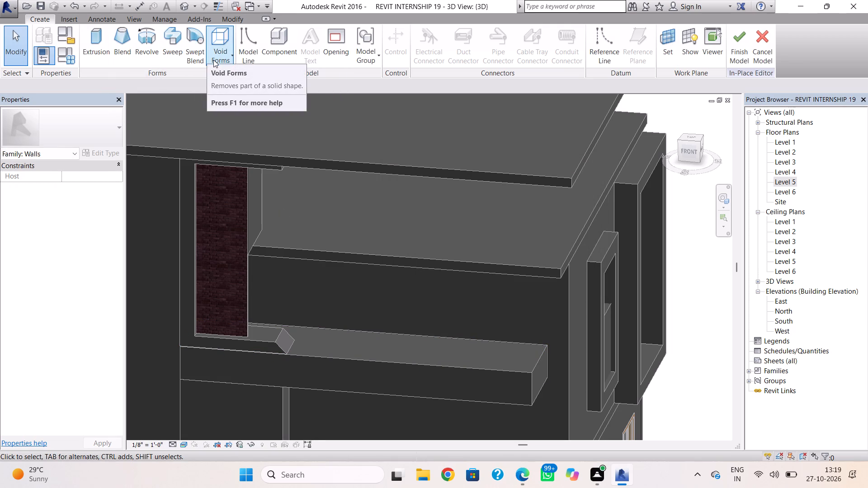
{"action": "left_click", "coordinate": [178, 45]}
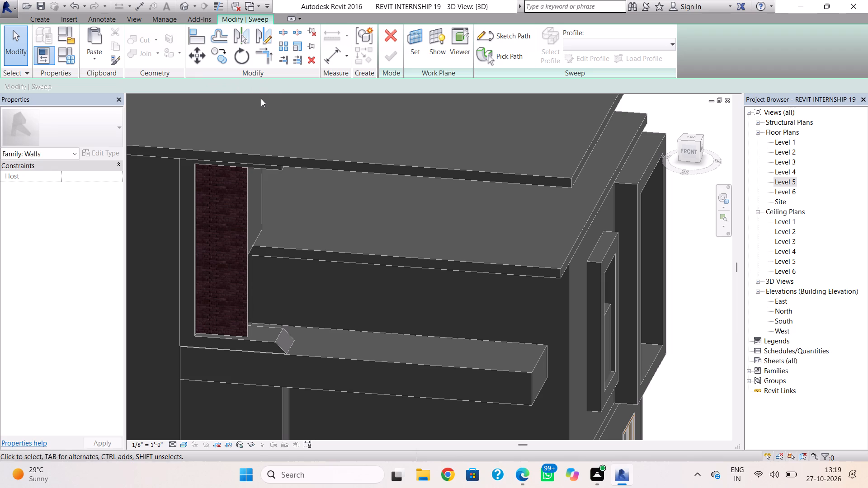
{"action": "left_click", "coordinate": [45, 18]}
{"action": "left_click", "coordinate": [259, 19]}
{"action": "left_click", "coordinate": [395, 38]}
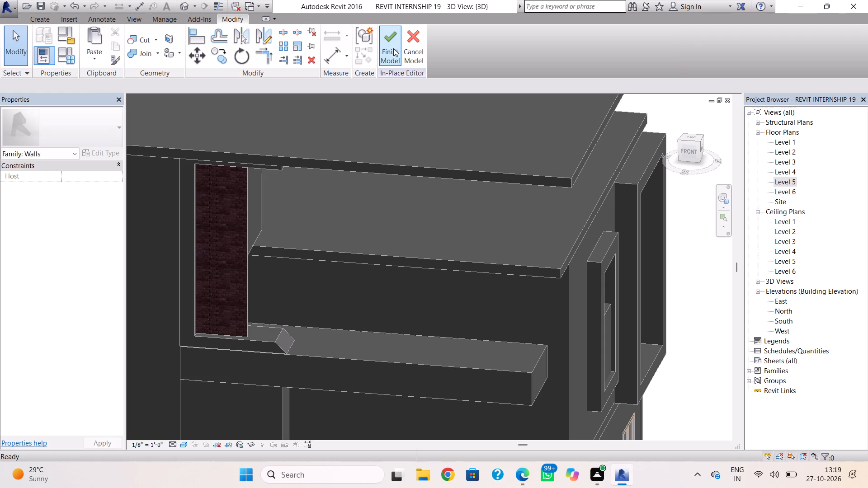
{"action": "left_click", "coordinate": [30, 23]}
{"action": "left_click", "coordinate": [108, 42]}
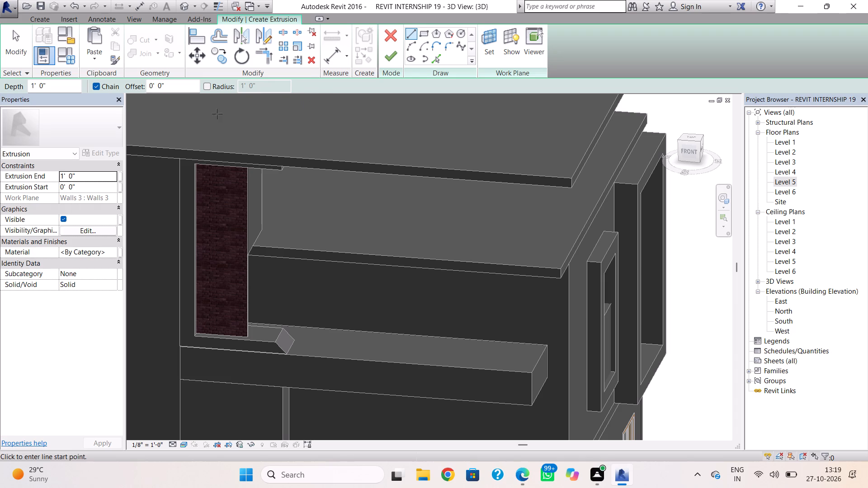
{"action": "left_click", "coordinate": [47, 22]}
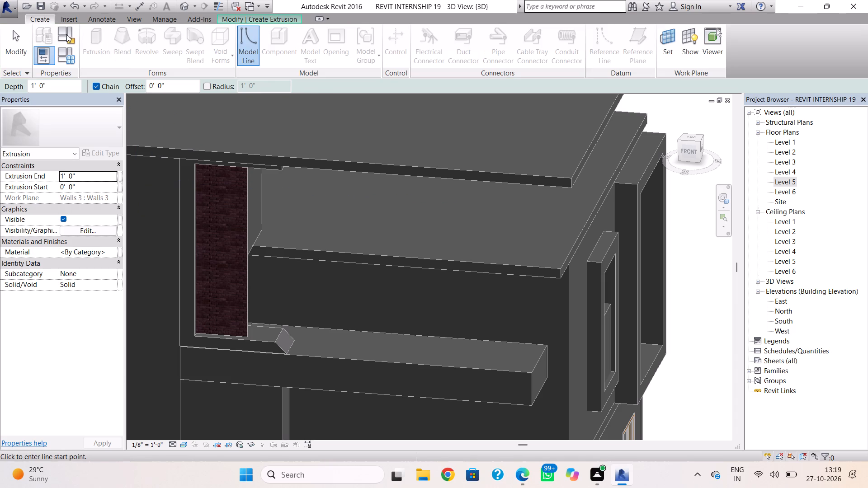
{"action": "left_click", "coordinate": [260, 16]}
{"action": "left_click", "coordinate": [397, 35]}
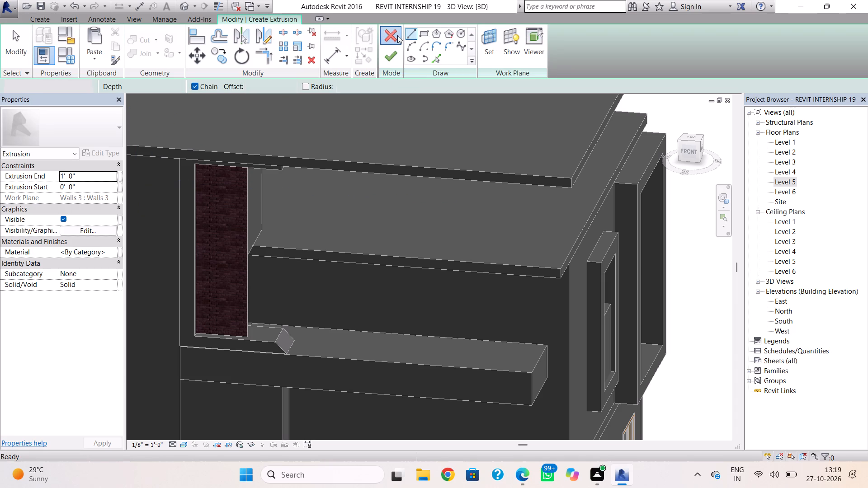
Start a void sweep and open its path for sketching on the front ledge's top face.
{"action": "left_click", "coordinate": [47, 18]}
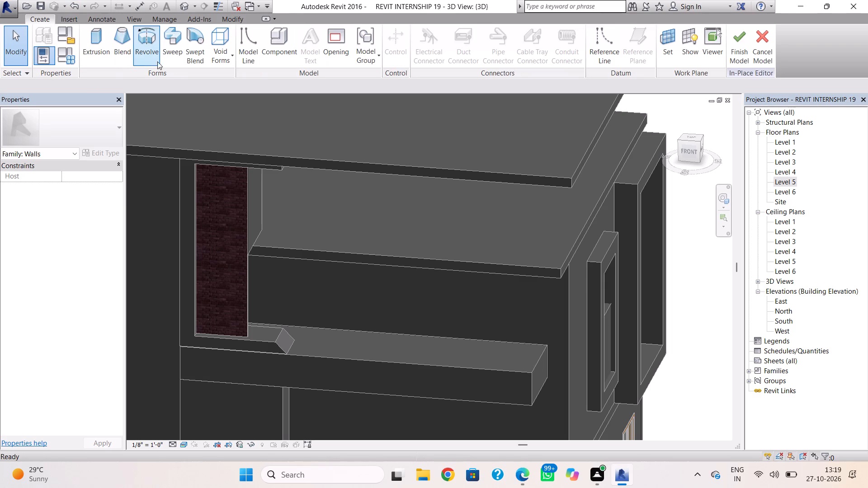
{"action": "left_click", "coordinate": [230, 58]}
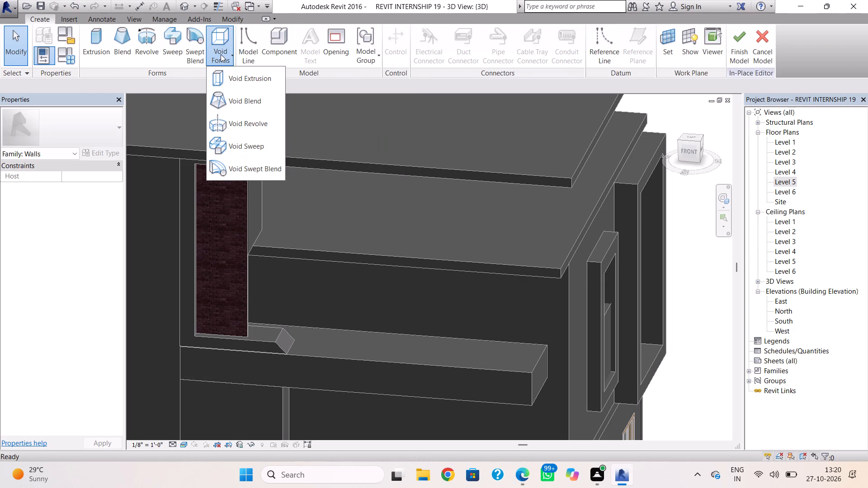
{"action": "left_click", "coordinate": [255, 152]}
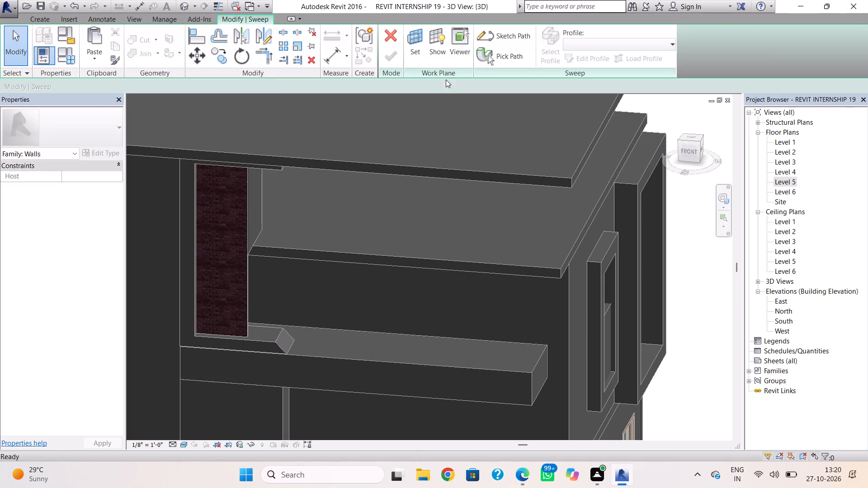
{"action": "left_click", "coordinate": [486, 42]}
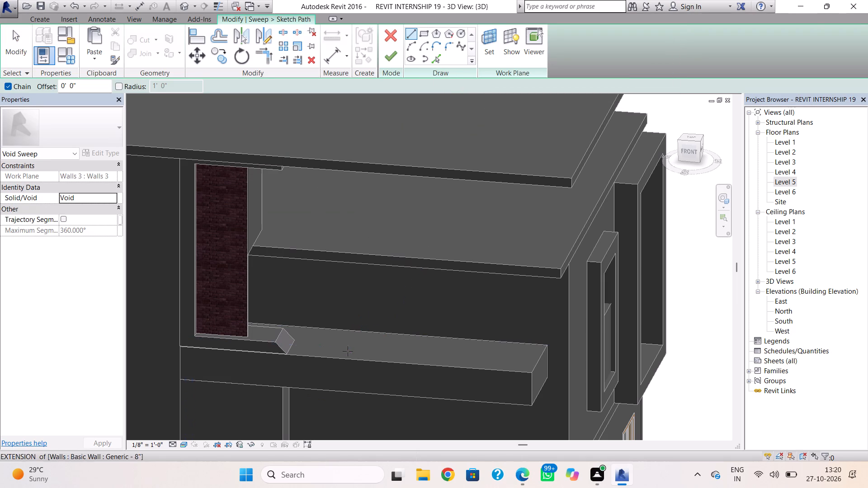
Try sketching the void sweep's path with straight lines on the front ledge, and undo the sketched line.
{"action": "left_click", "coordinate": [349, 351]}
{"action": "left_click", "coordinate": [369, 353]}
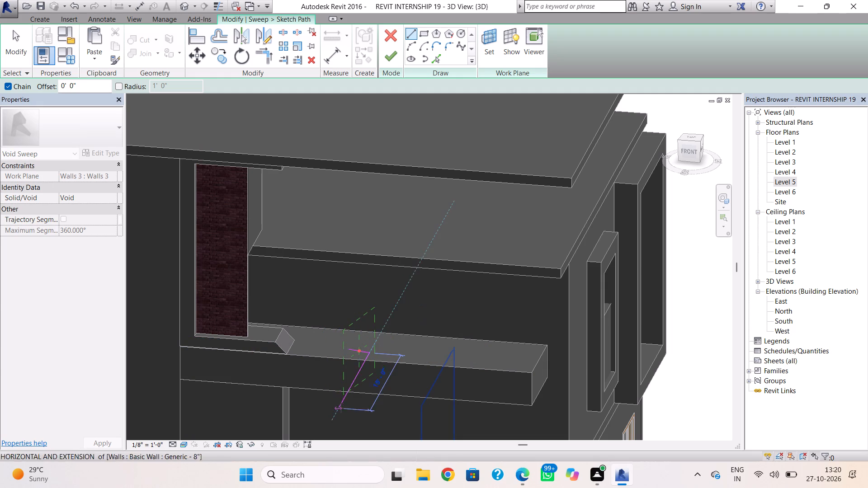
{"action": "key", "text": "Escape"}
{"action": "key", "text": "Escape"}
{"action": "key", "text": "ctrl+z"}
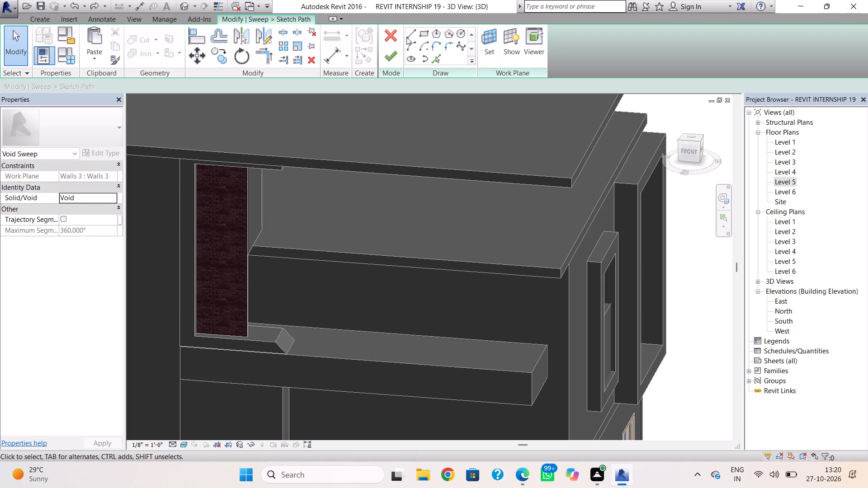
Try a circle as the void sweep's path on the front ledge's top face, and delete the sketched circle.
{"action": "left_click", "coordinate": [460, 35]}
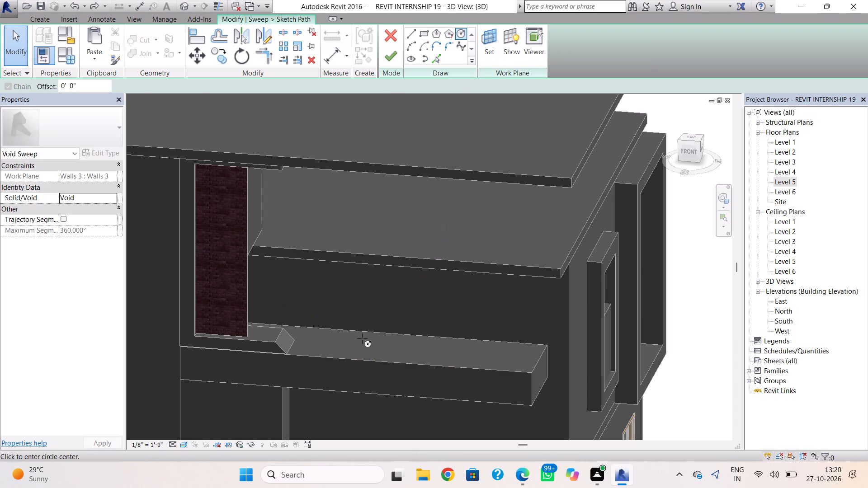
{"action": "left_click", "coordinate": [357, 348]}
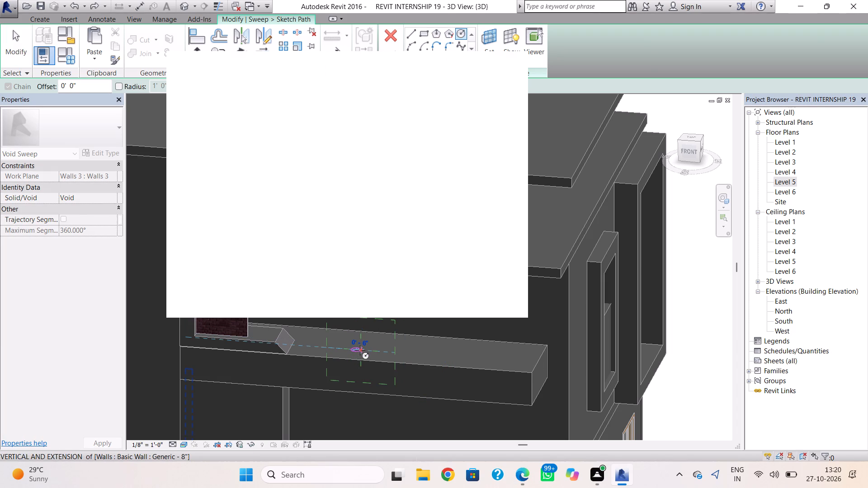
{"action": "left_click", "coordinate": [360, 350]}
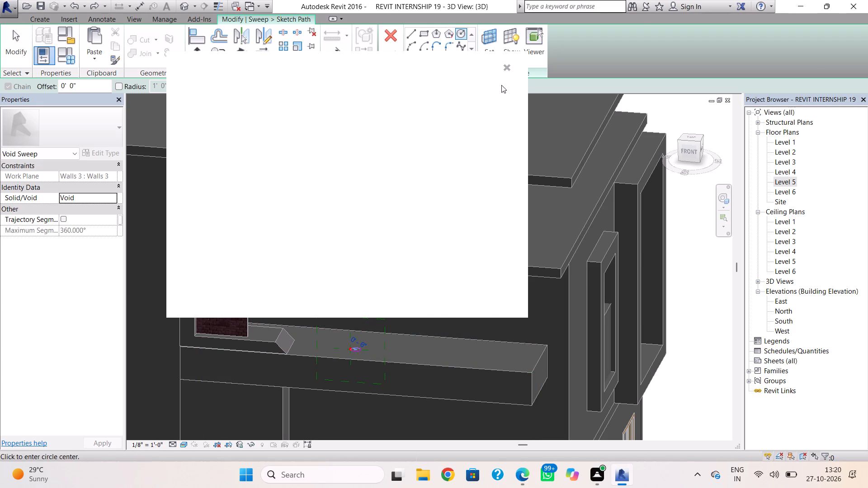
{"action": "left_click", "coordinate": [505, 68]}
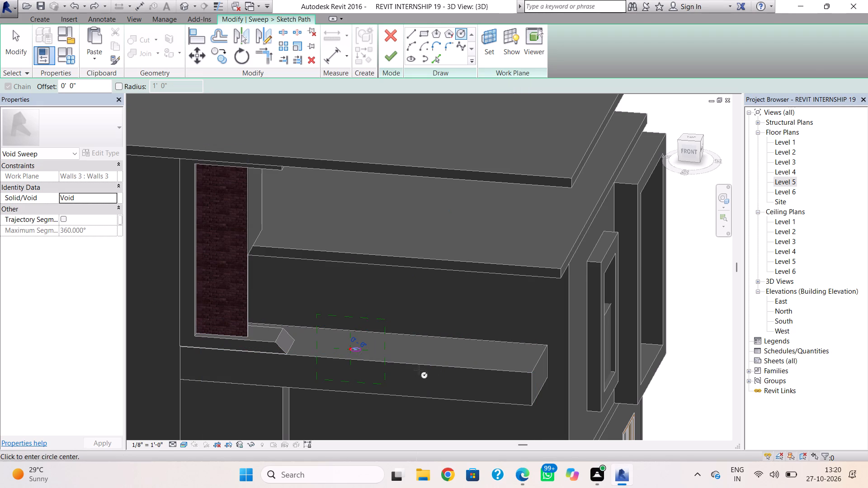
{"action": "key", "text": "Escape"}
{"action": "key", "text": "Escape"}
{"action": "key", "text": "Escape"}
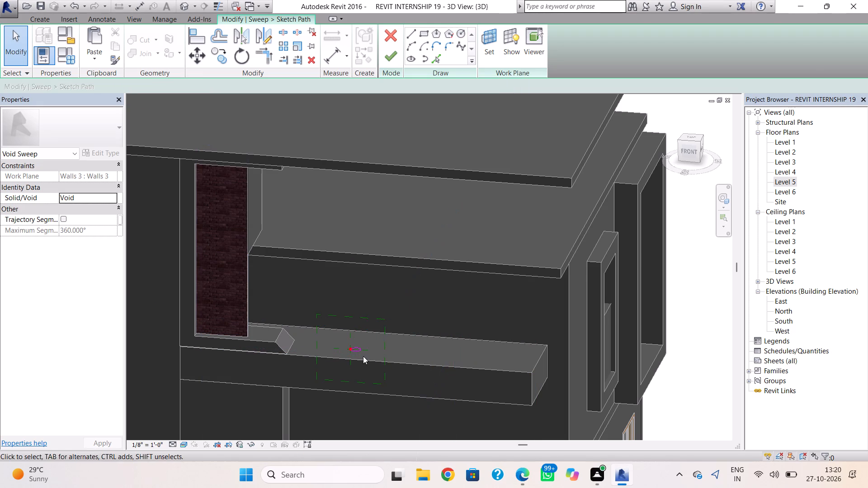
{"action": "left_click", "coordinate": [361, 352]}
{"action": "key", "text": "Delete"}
Discard the path sketch and cancel the void sweep, staying in the in-place model.
{"action": "left_click", "coordinate": [384, 38]}
{"action": "left_click", "coordinate": [448, 238]}
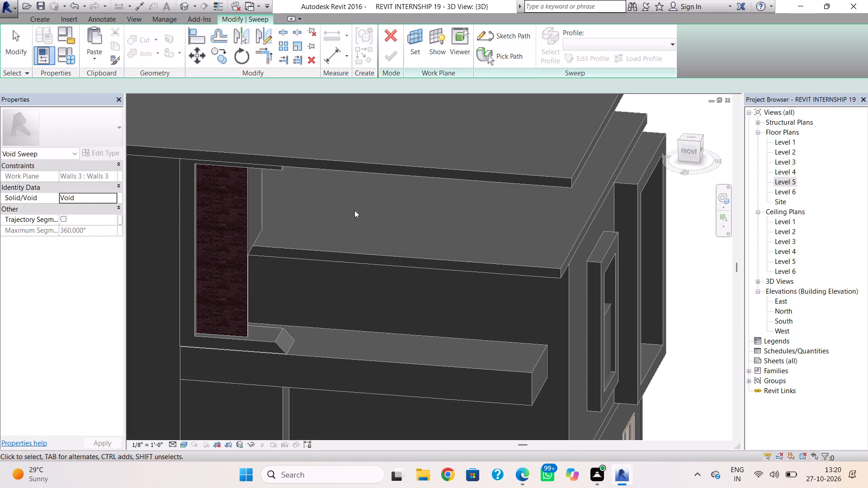
{"action": "left_click", "coordinate": [46, 19]}
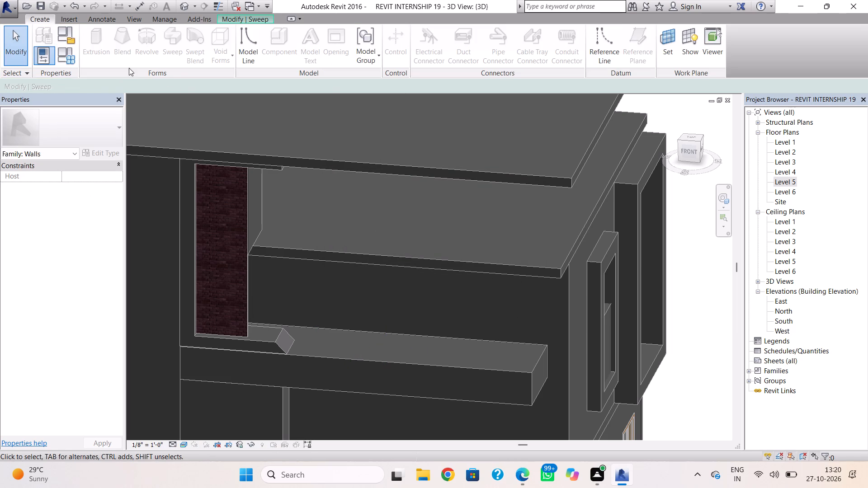
{"action": "left_click", "coordinate": [259, 11]}
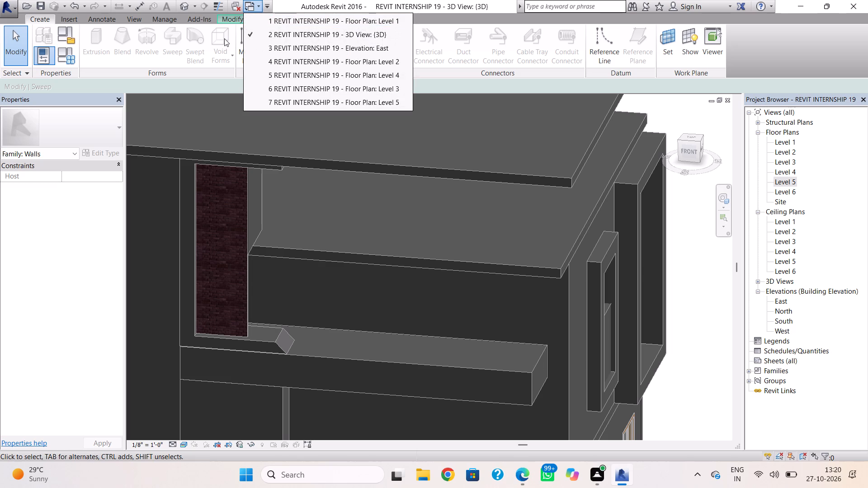
{"action": "key", "text": "Escape"}
{"action": "left_click", "coordinate": [232, 24]}
{"action": "left_click", "coordinate": [396, 37]}
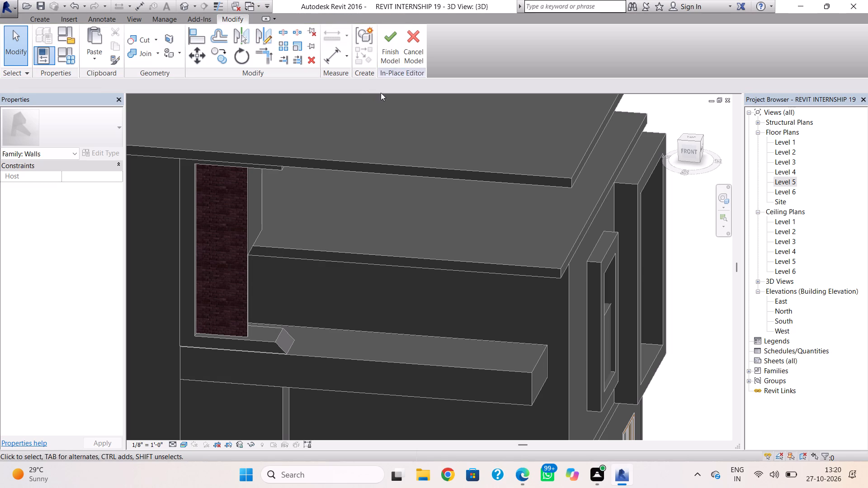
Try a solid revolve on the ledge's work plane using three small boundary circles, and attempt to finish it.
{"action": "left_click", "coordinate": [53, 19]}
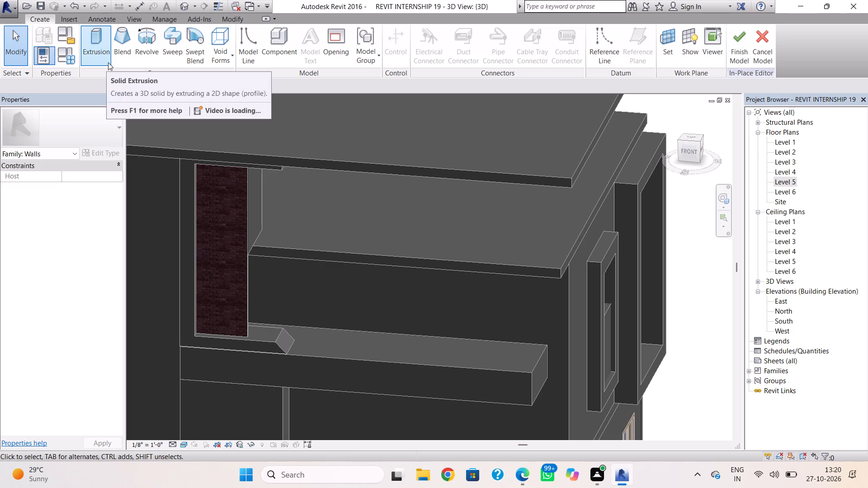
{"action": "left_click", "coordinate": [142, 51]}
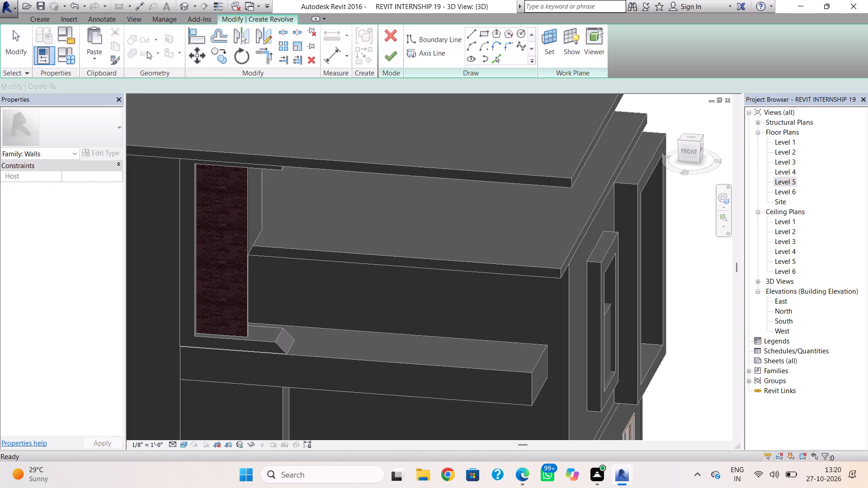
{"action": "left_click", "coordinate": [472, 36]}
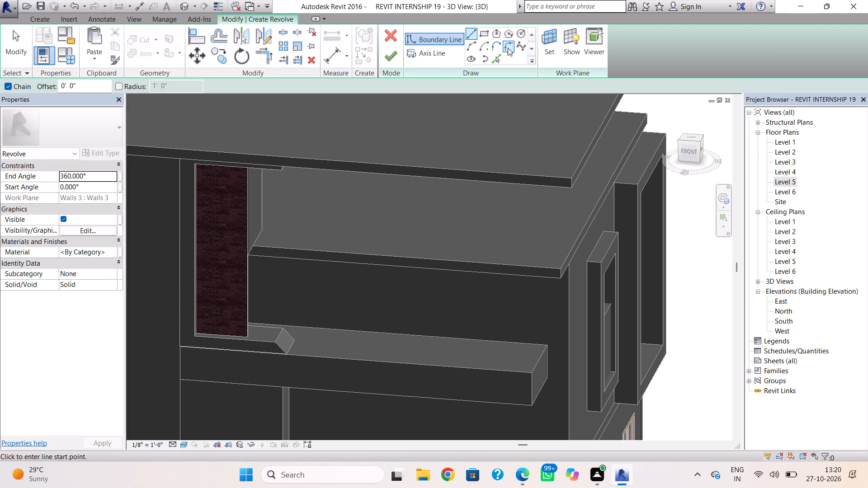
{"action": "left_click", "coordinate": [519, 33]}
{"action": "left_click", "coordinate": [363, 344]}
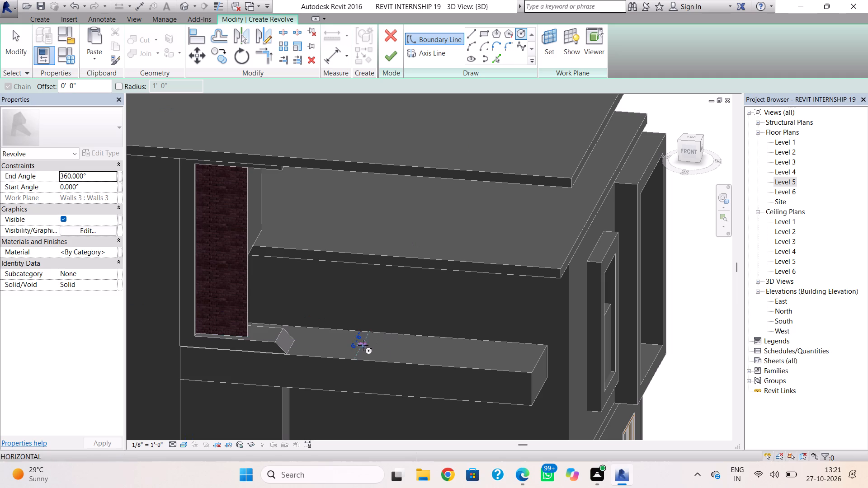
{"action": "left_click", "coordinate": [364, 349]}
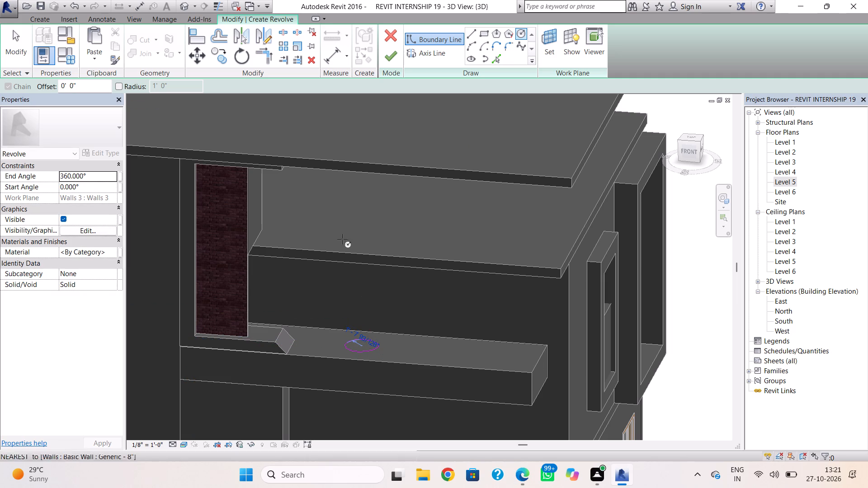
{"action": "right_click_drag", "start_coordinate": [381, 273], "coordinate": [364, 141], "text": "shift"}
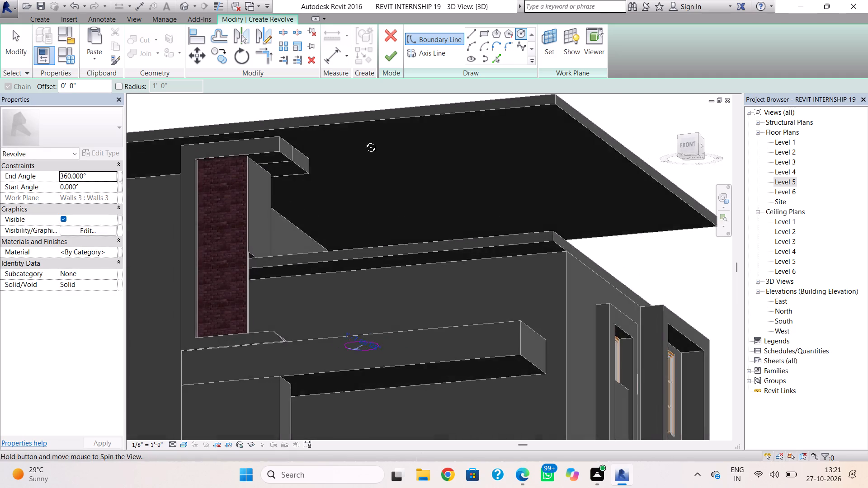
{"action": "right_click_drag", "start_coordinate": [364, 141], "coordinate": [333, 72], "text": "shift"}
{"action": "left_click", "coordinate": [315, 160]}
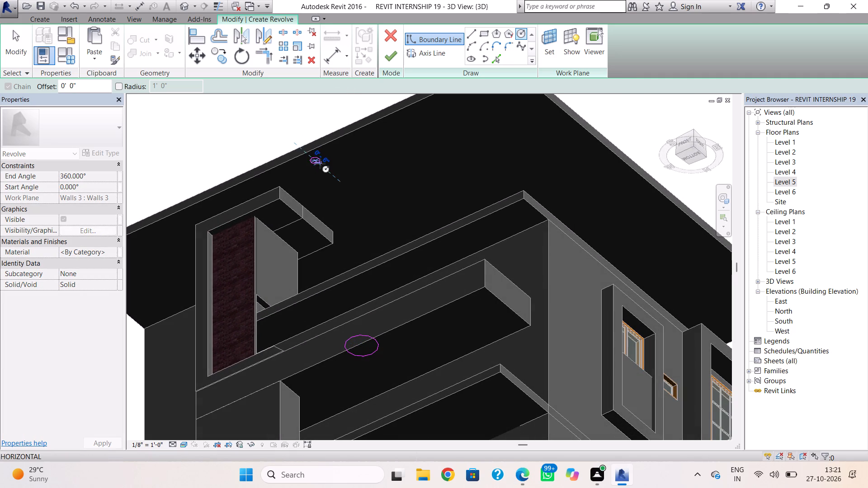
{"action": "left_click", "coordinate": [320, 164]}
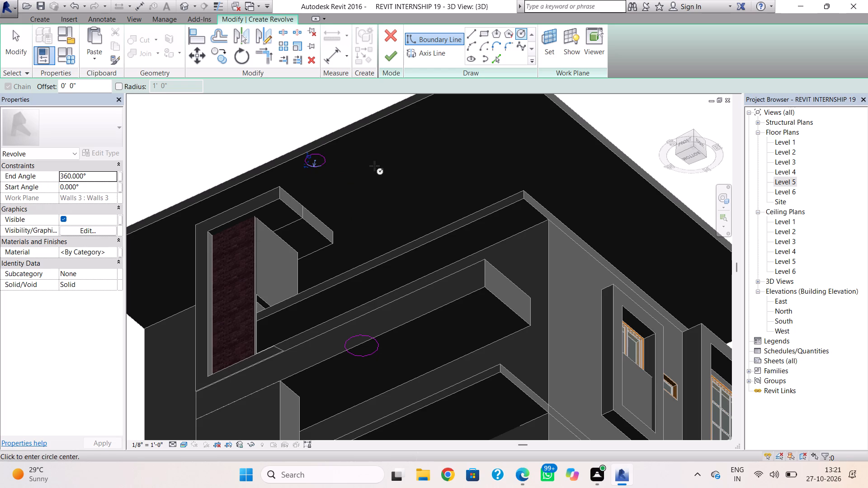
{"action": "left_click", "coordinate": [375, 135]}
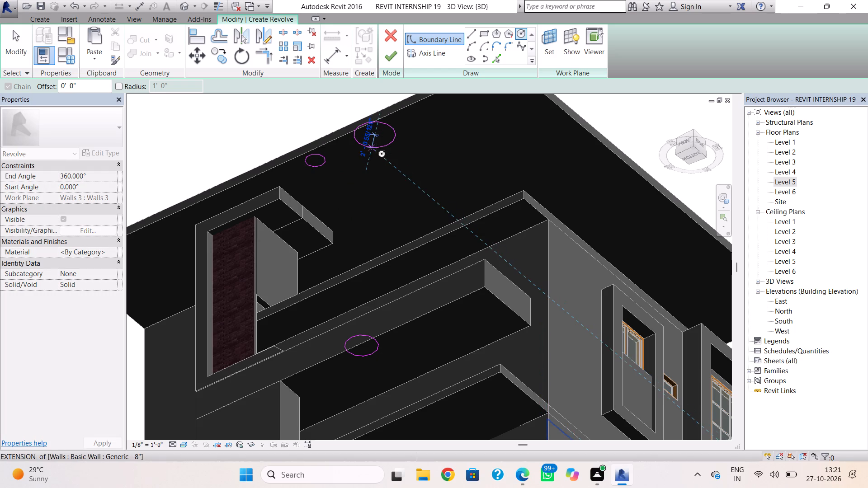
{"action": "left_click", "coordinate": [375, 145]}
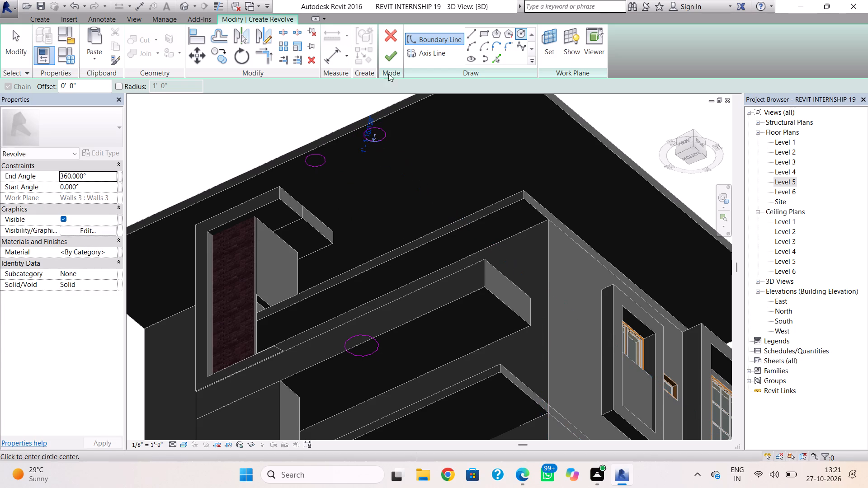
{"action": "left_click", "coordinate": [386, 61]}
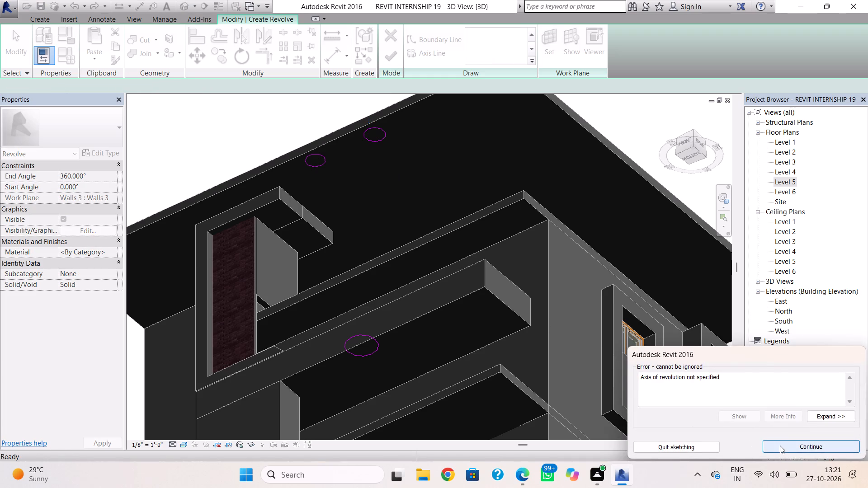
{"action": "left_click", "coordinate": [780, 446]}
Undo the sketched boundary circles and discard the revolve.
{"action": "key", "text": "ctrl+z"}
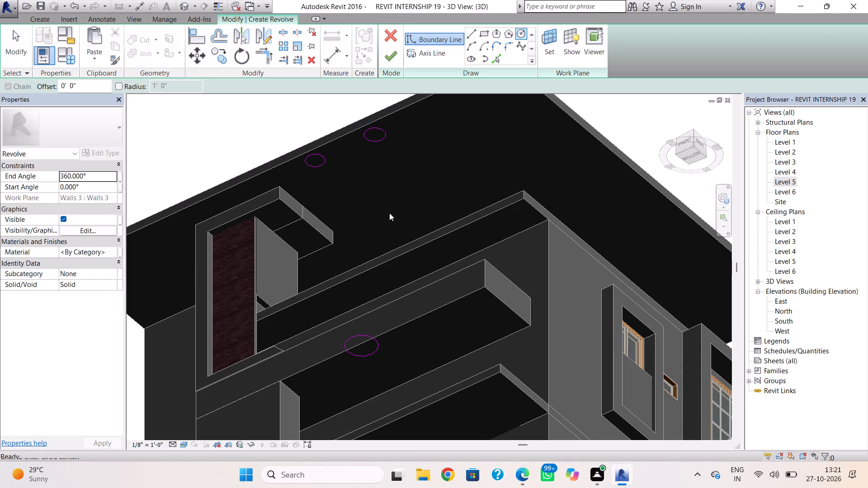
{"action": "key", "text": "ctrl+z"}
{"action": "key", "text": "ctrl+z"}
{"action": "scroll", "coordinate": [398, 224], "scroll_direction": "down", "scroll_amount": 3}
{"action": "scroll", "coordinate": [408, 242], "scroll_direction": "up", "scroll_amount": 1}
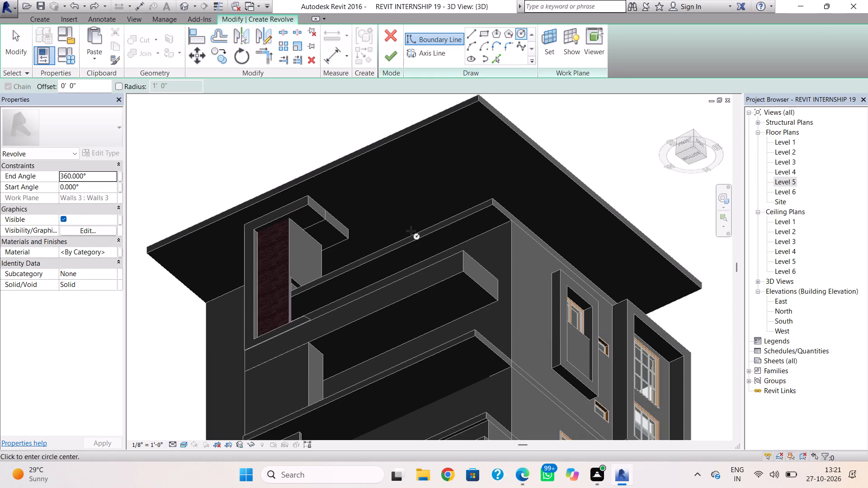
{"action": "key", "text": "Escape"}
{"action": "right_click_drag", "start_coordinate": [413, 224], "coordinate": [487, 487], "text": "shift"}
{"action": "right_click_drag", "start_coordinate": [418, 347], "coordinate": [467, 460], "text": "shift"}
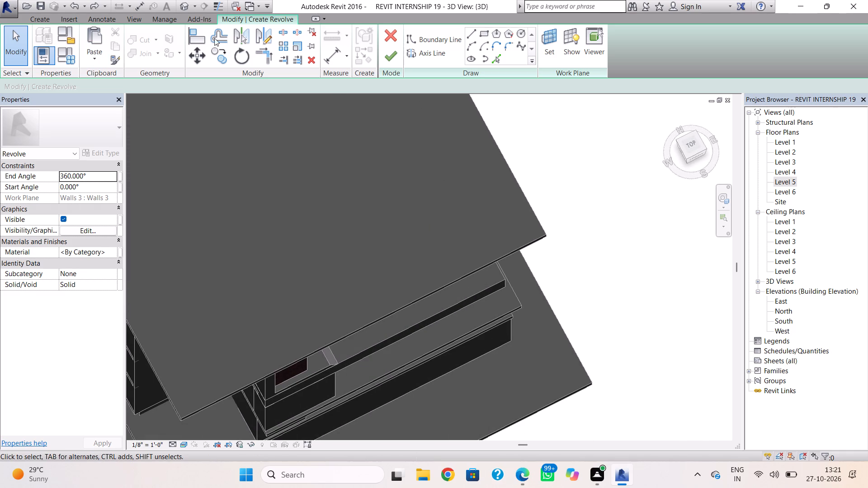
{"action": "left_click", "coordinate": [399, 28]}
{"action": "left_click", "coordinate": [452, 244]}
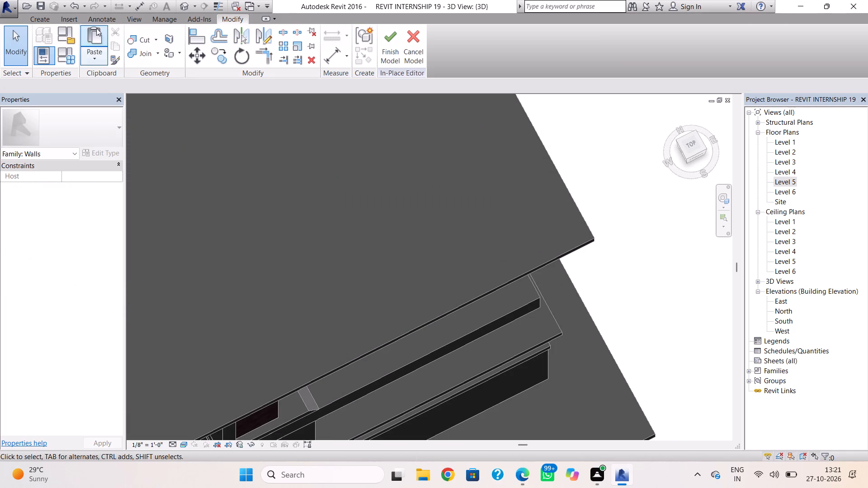
Start a solid extrusion in the in-place model and sketch a small ellipse on the front ledge's top face, beyond the sloped block.
{"action": "left_click", "coordinate": [44, 19]}
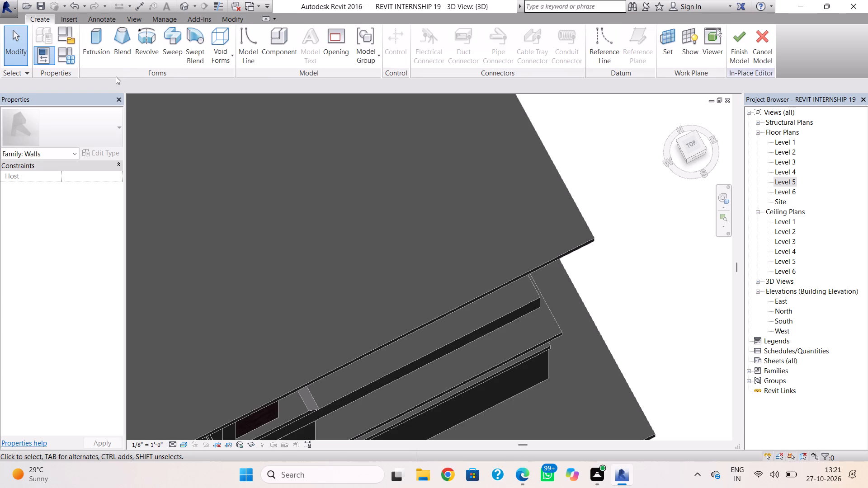
{"action": "left_click", "coordinate": [92, 44]}
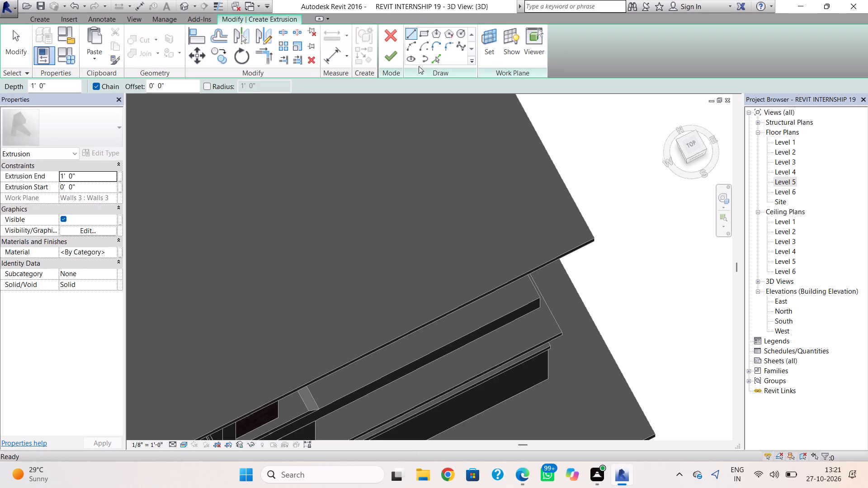
{"action": "left_click", "coordinate": [417, 60]}
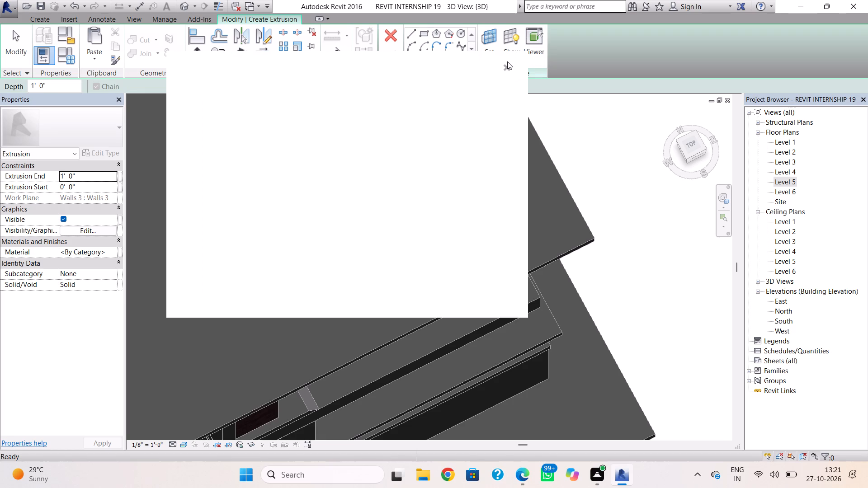
{"action": "left_click", "coordinate": [501, 70]}
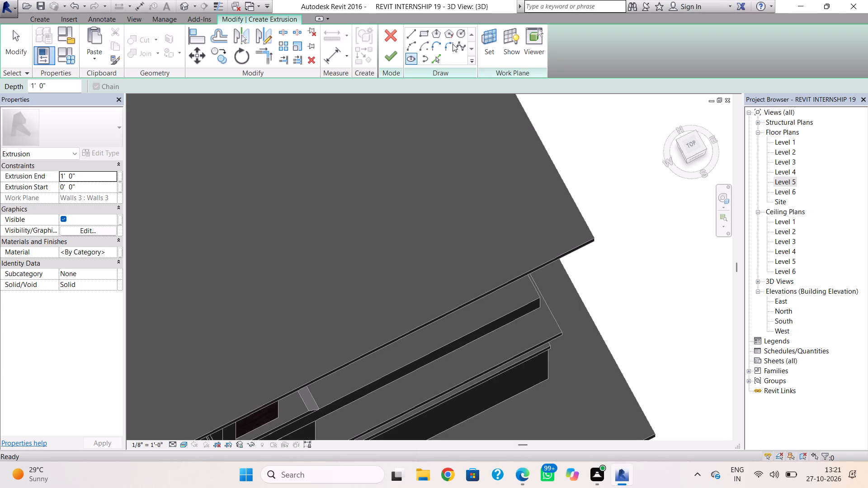
{"action": "left_click", "coordinate": [396, 294]}
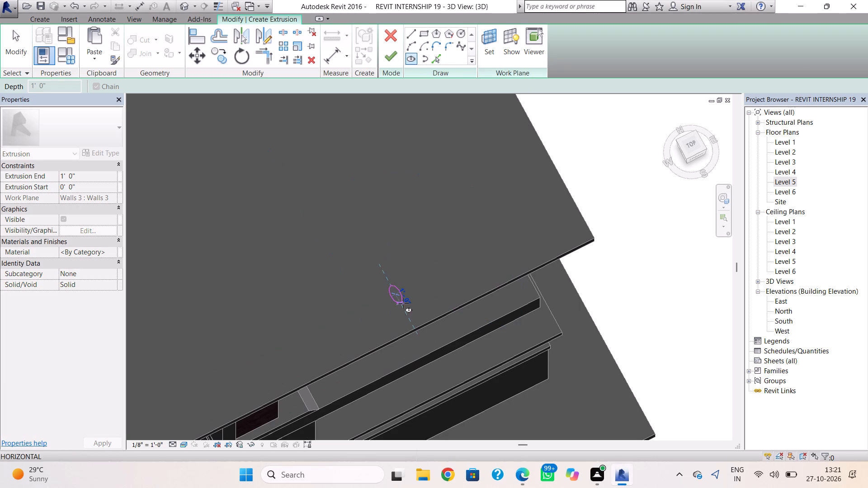
{"action": "key", "text": "Escape"}
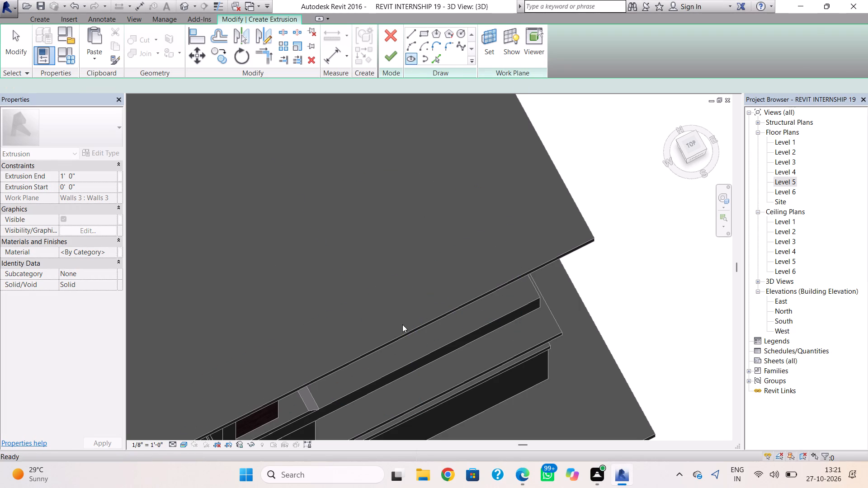
{"action": "right_click_drag", "start_coordinate": [420, 348], "coordinate": [306, 188], "text": "shift"}
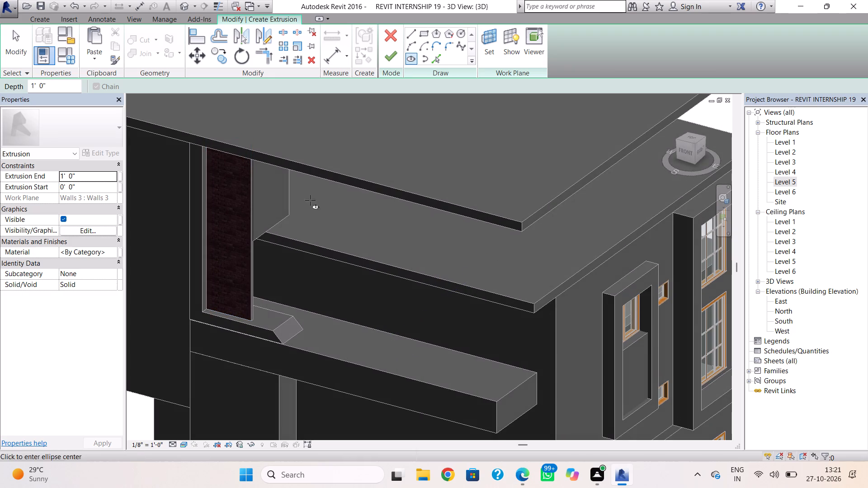
{"action": "left_click", "coordinate": [354, 354]}
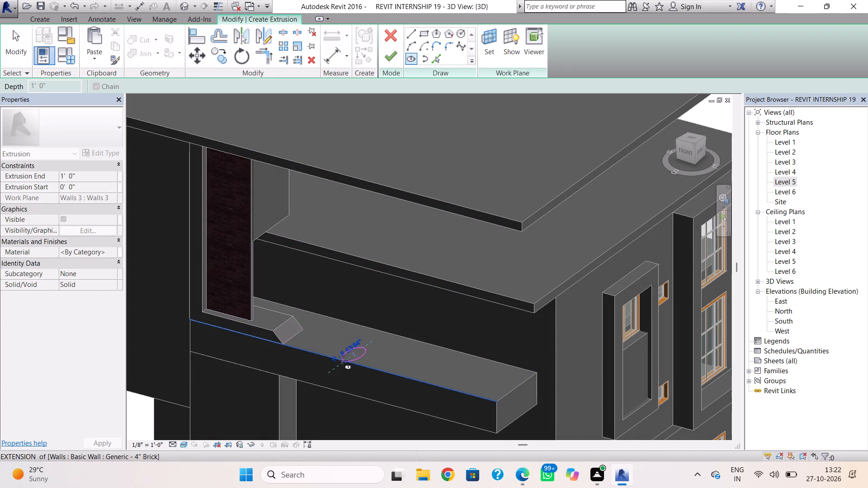
{"action": "scroll", "coordinate": [352, 357], "scroll_direction": "up", "scroll_amount": 7}
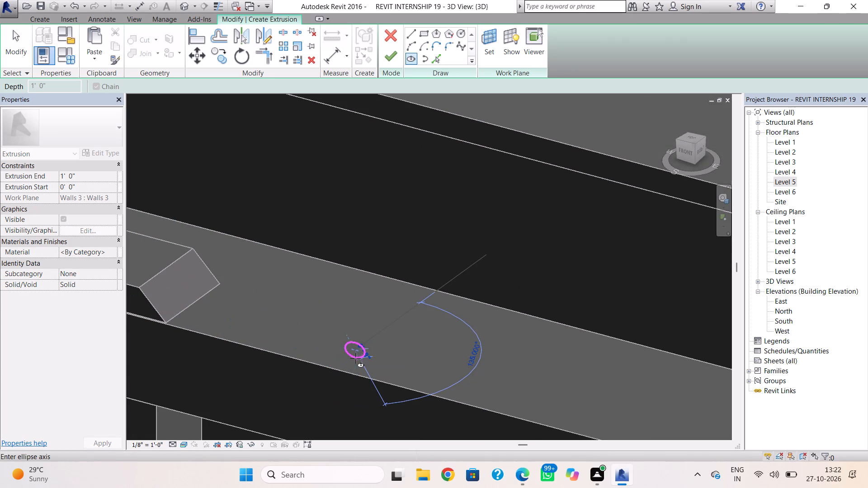
{"action": "scroll", "coordinate": [357, 361], "scroll_direction": "up", "scroll_amount": 1}
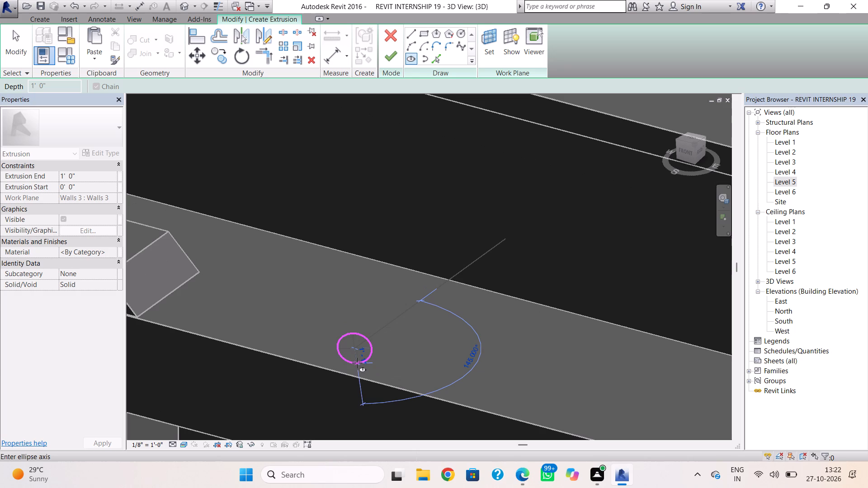
{"action": "left_click", "coordinate": [357, 362]}
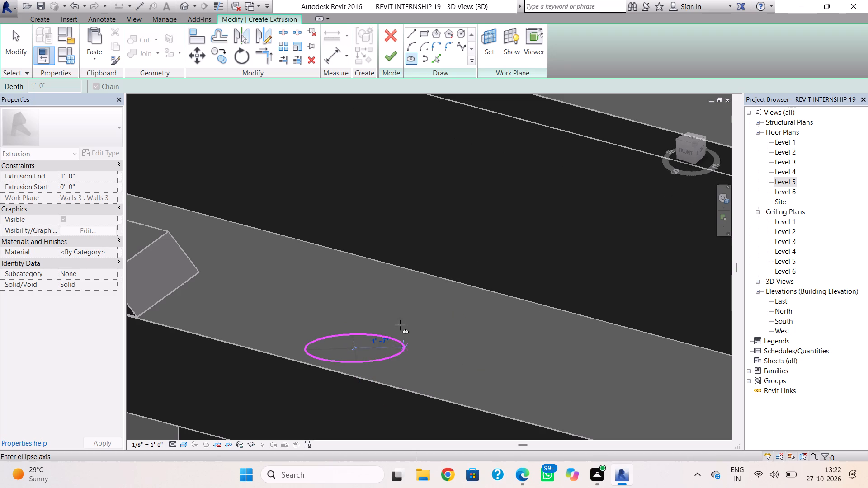
{"action": "left_click", "coordinate": [372, 355]}
{"action": "key", "text": "Escape"}
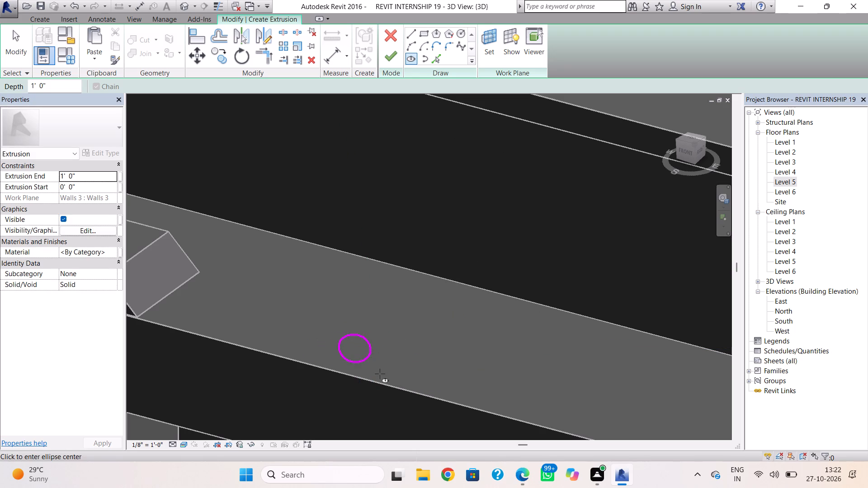
Finish the extrusion of the elliptical profile with a depth of 1' 0".
{"action": "right_click_drag", "start_coordinate": [385, 377], "coordinate": [482, 375], "text": "shift"}
{"action": "right_click_drag", "start_coordinate": [465, 371], "coordinate": [293, 367], "text": "shift"}
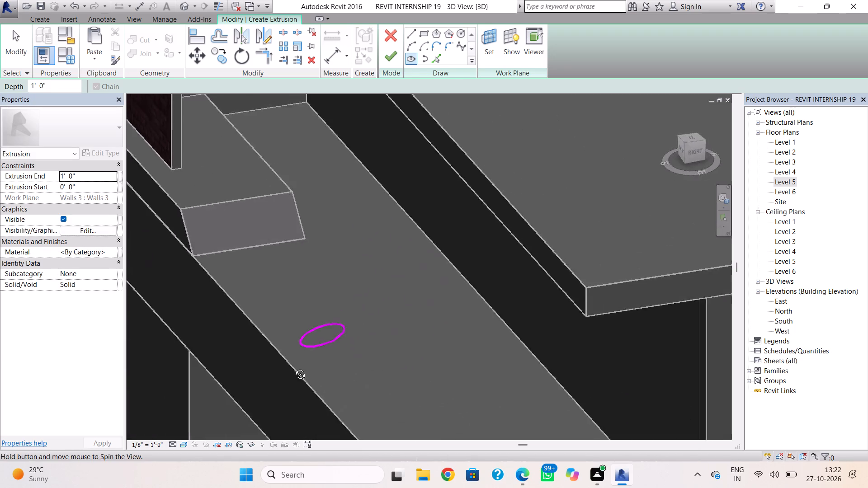
{"action": "right_click_drag", "start_coordinate": [293, 367], "coordinate": [377, 380], "text": "shift"}
{"action": "scroll", "coordinate": [385, 376], "scroll_direction": "down", "scroll_amount": 1}
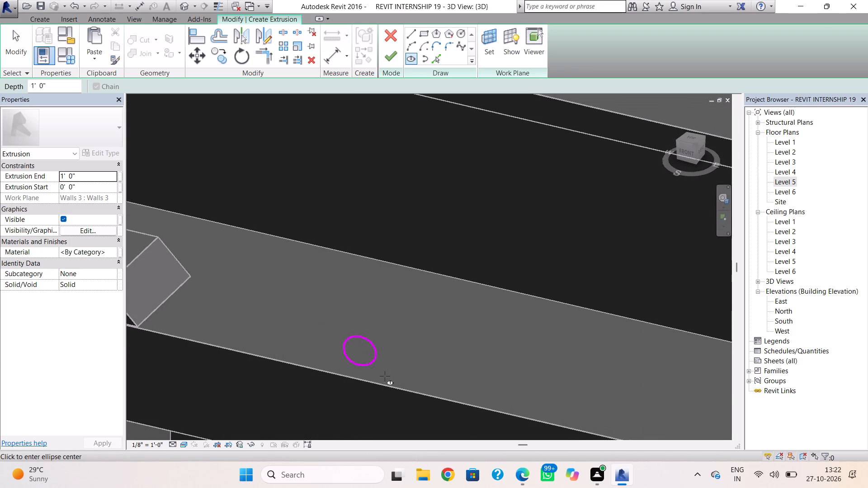
{"action": "scroll", "coordinate": [385, 376], "scroll_direction": "down", "scroll_amount": 2}
{"action": "scroll", "coordinate": [385, 376], "scroll_direction": "up", "scroll_amount": 1}
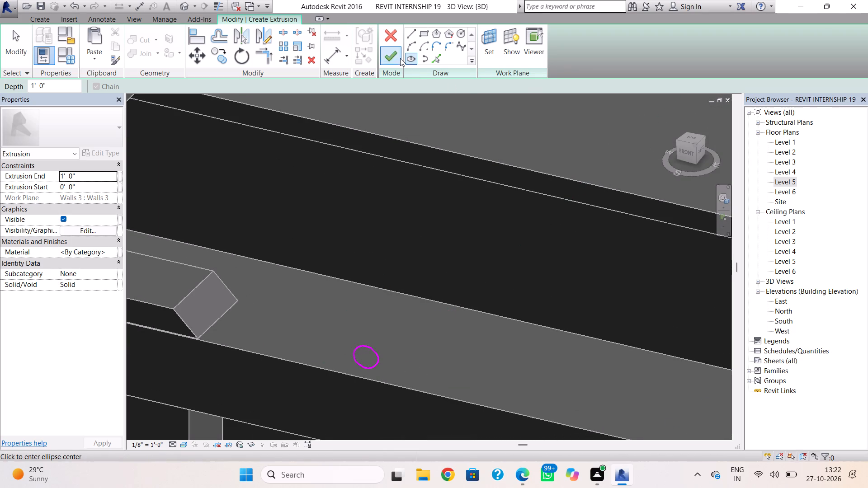
{"action": "left_click", "coordinate": [396, 54]}
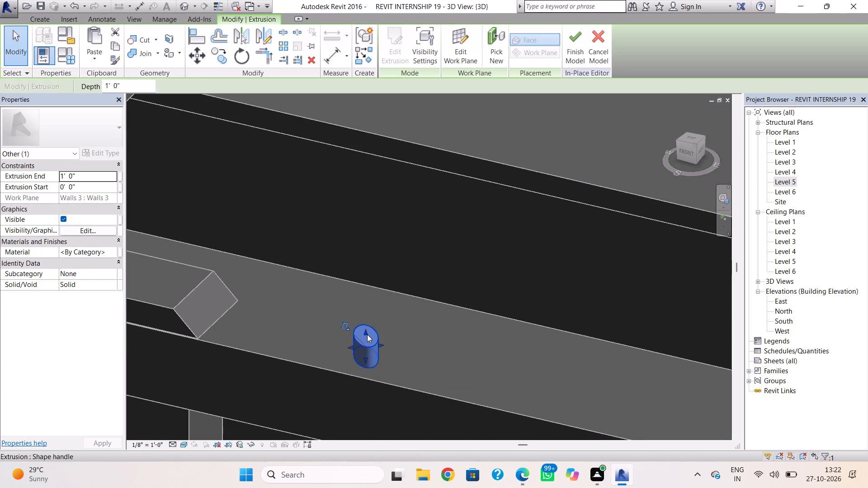
Stretch the elliptical column's extrusion end to 19' 2 1/2" at the roof edge and its start down to -1' 4 155/256".
{"action": "left_click_drag", "start_coordinate": [366, 331], "coordinate": [328, 99]}
{"action": "scroll", "coordinate": [349, 203], "scroll_direction": "down", "scroll_amount": 10}
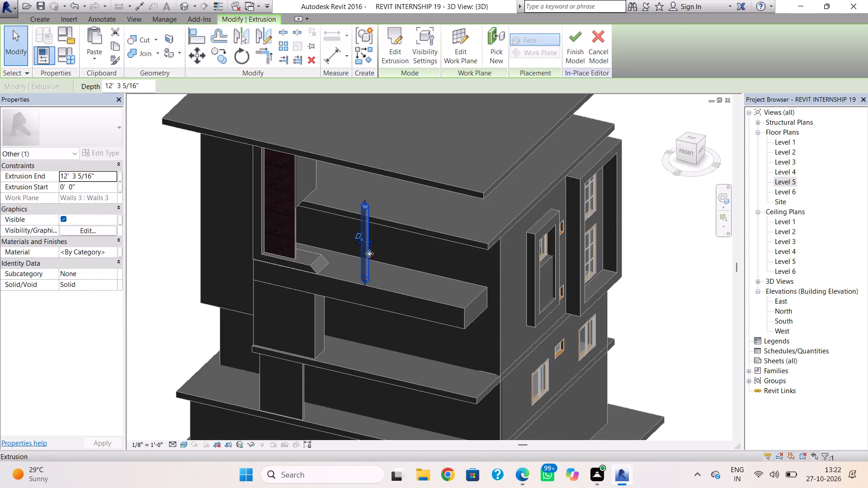
{"action": "left_click_drag", "start_coordinate": [364, 207], "coordinate": [355, 181]}
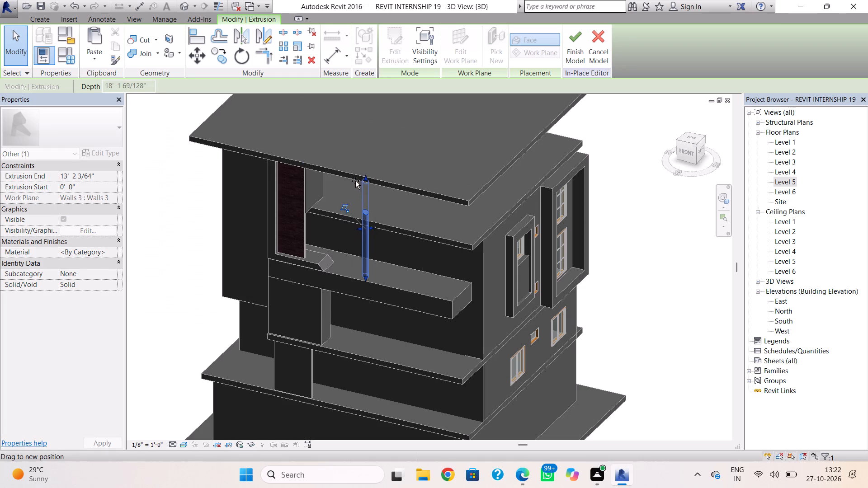
{"action": "left_click_drag", "start_coordinate": [355, 181], "coordinate": [354, 177]}
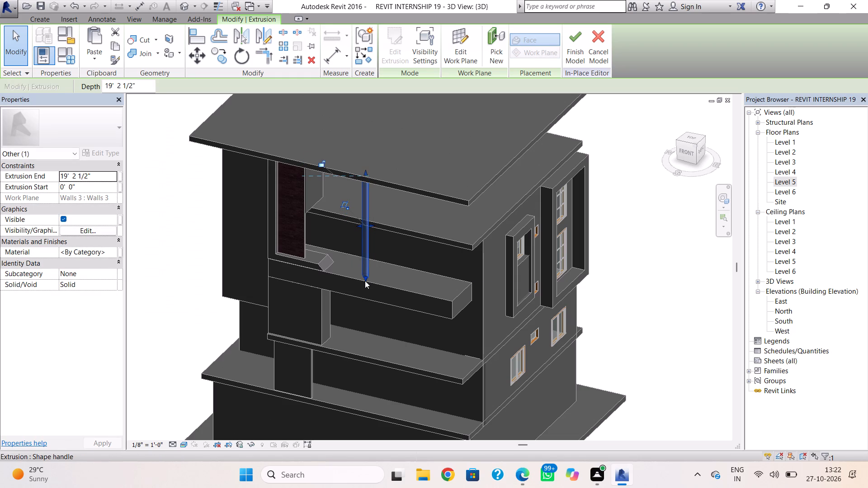
{"action": "left_click_drag", "start_coordinate": [365, 281], "coordinate": [382, 282]}
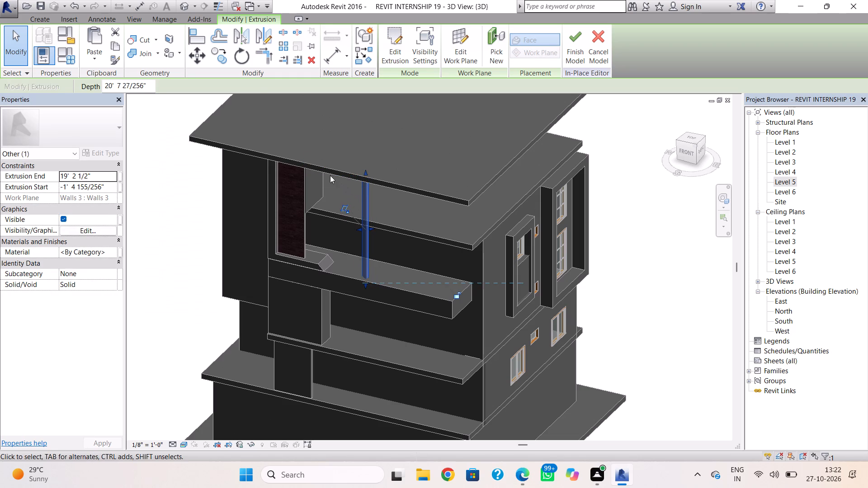
Rotate the elliptical column slightly about its default centre of rotation.
{"action": "left_click", "coordinate": [244, 60]}
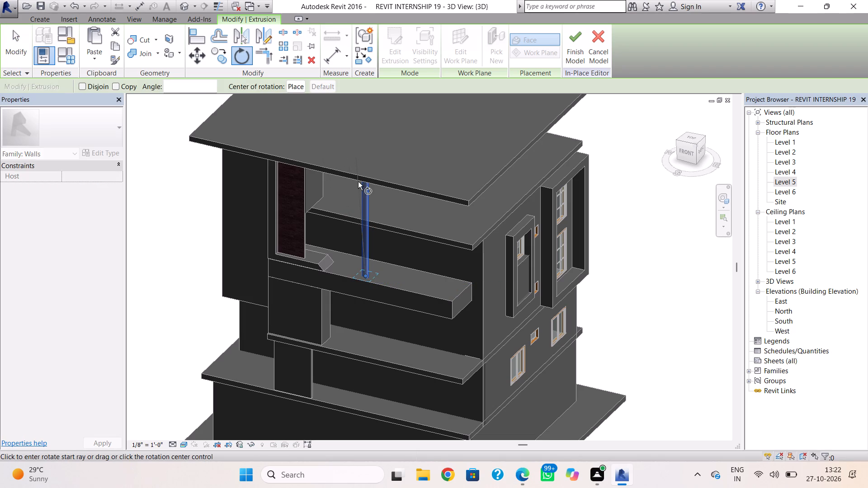
{"action": "left_click", "coordinate": [347, 180]}
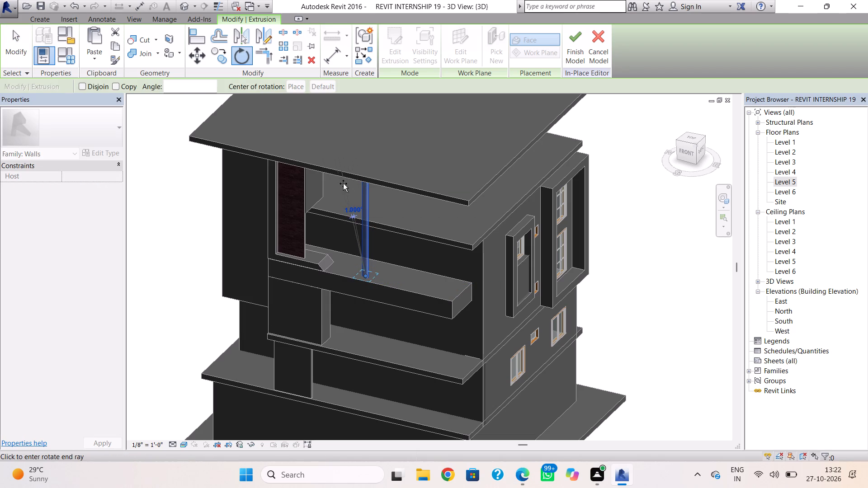
{"action": "left_click", "coordinate": [340, 180]}
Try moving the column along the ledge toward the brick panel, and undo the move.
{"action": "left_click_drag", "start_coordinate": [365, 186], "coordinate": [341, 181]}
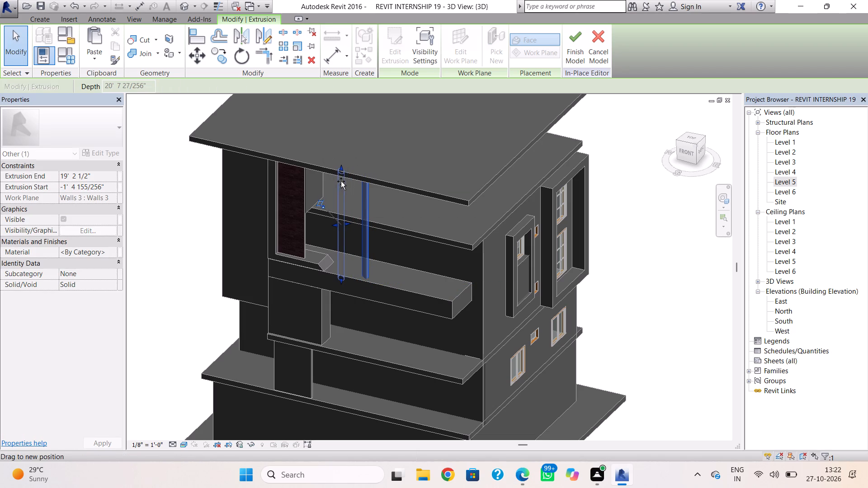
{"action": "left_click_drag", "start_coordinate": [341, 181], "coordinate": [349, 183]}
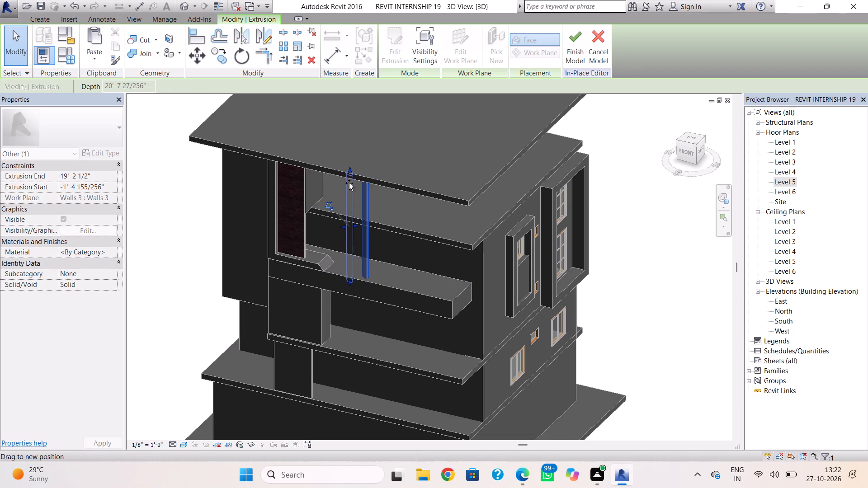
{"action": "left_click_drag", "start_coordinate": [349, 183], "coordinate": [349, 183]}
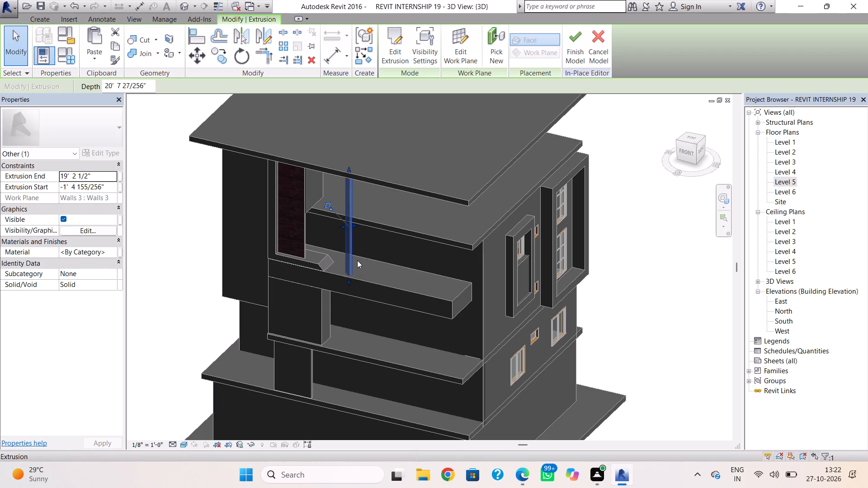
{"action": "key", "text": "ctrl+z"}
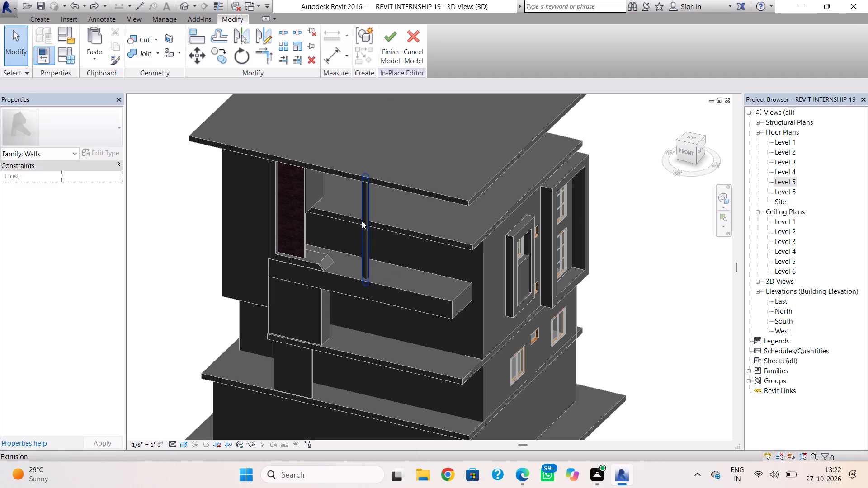
Disassociate the elliptical column's extrusion from its work plane.
{"action": "left_click", "coordinate": [365, 271]}
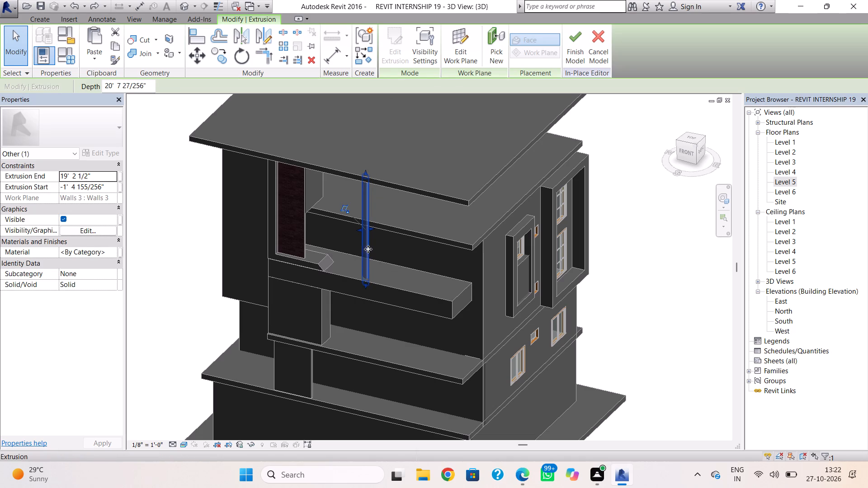
{"action": "left_click_drag", "start_coordinate": [344, 208], "coordinate": [335, 212]}
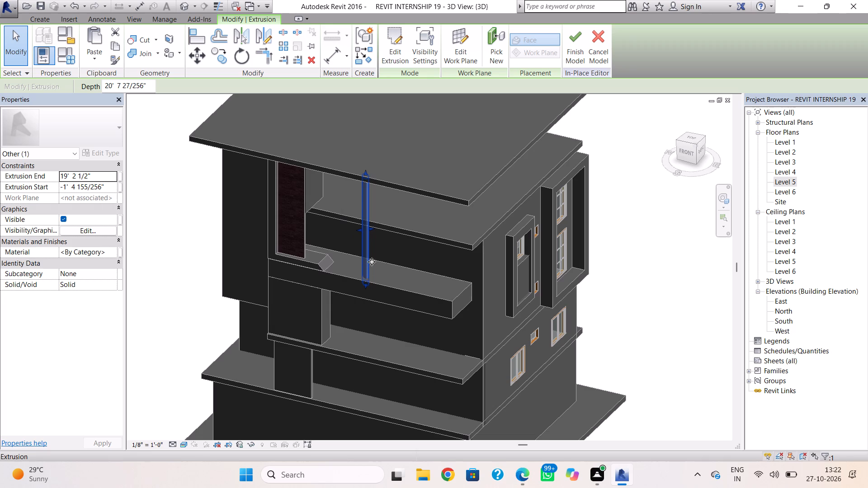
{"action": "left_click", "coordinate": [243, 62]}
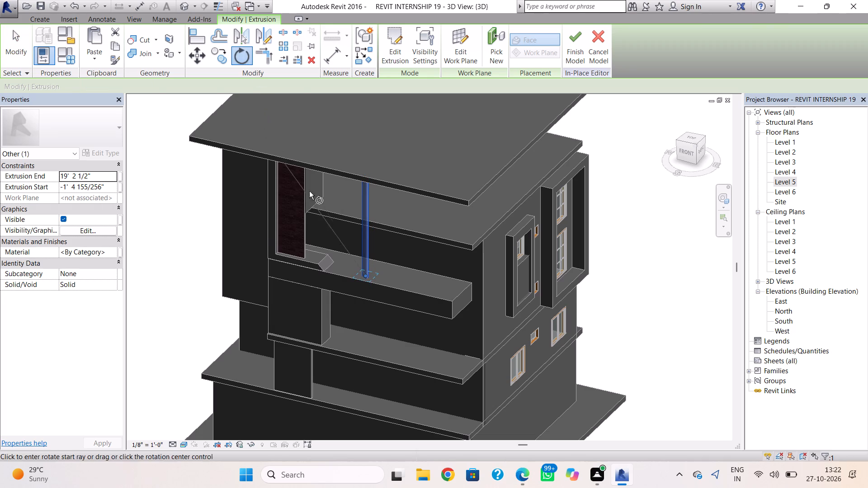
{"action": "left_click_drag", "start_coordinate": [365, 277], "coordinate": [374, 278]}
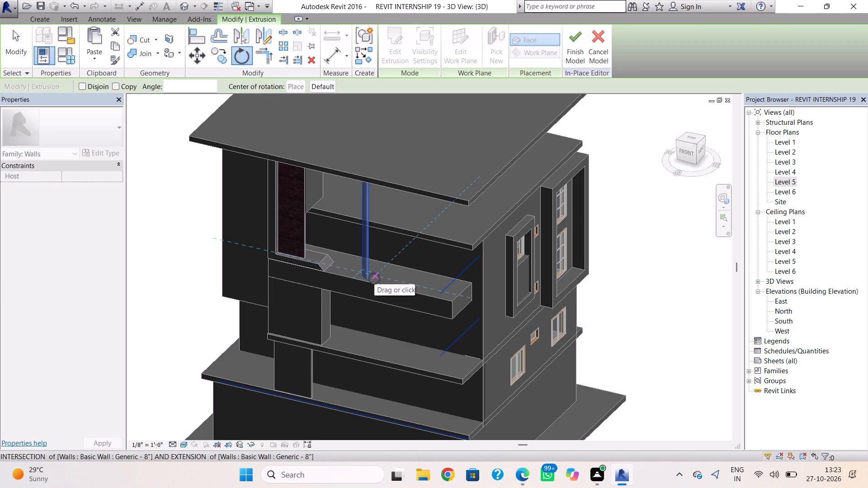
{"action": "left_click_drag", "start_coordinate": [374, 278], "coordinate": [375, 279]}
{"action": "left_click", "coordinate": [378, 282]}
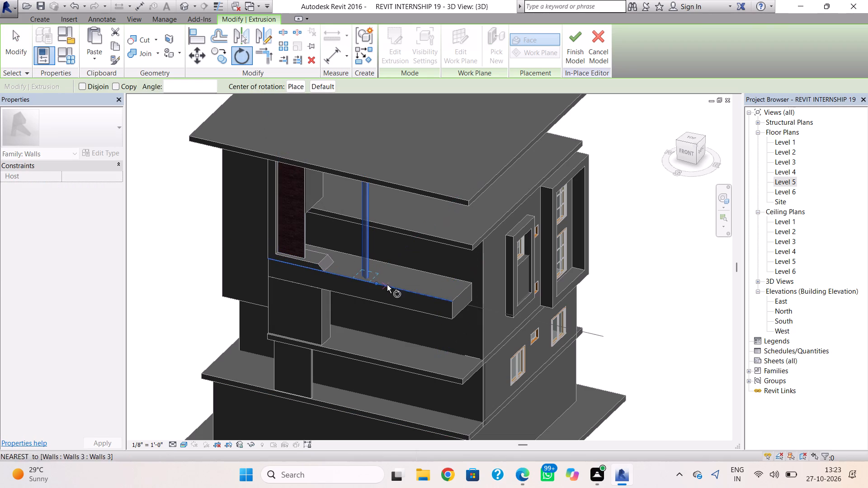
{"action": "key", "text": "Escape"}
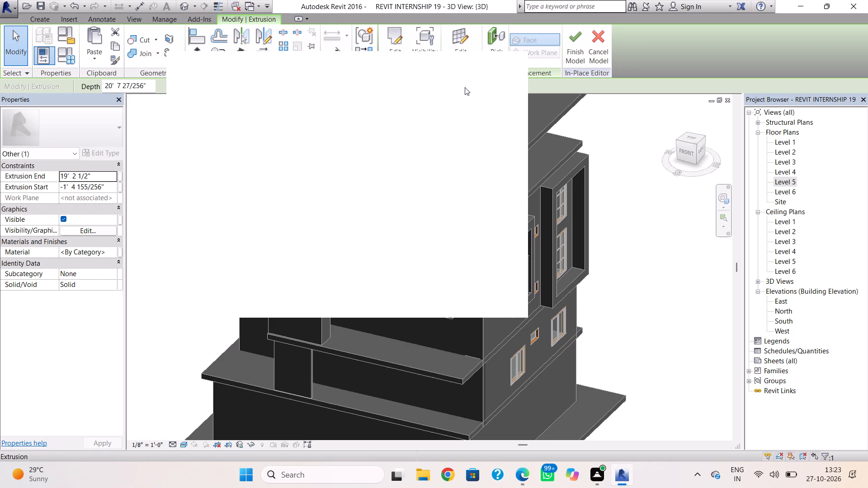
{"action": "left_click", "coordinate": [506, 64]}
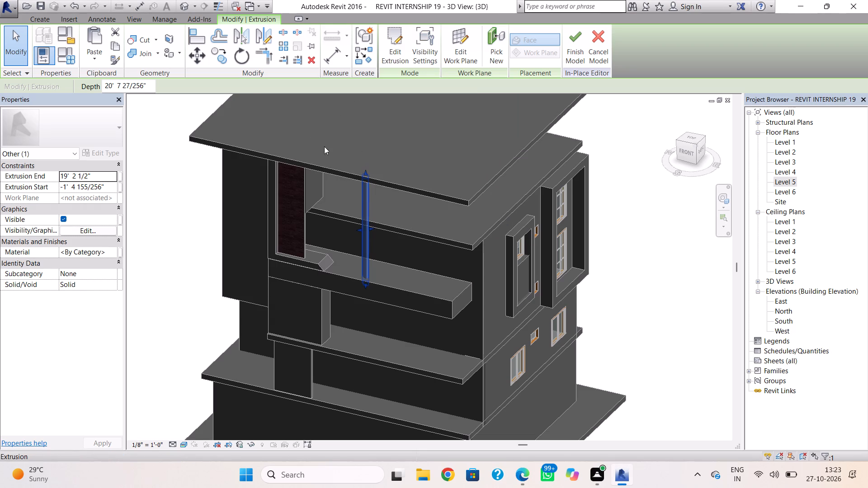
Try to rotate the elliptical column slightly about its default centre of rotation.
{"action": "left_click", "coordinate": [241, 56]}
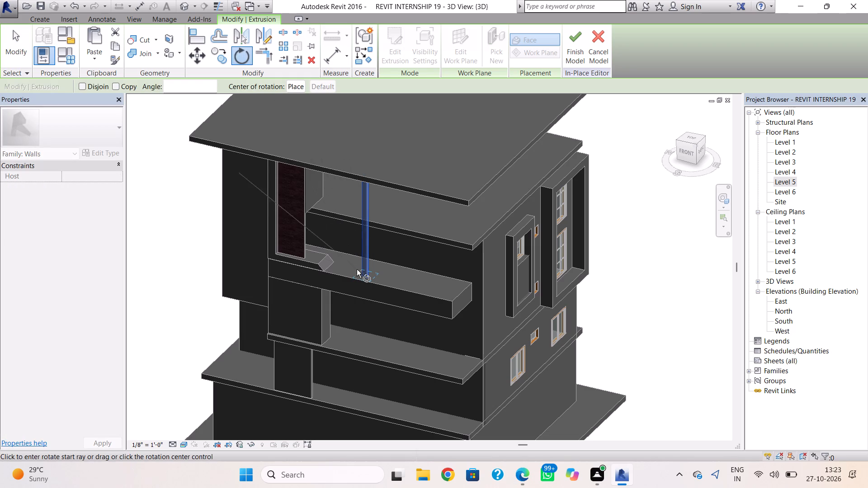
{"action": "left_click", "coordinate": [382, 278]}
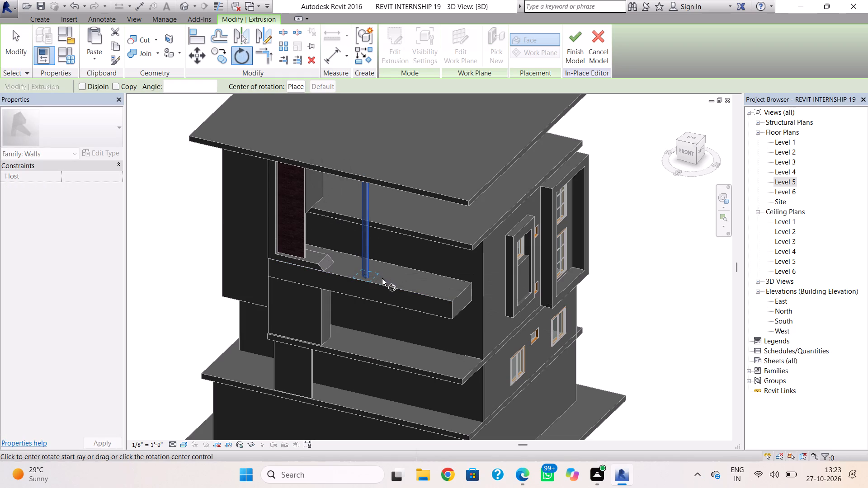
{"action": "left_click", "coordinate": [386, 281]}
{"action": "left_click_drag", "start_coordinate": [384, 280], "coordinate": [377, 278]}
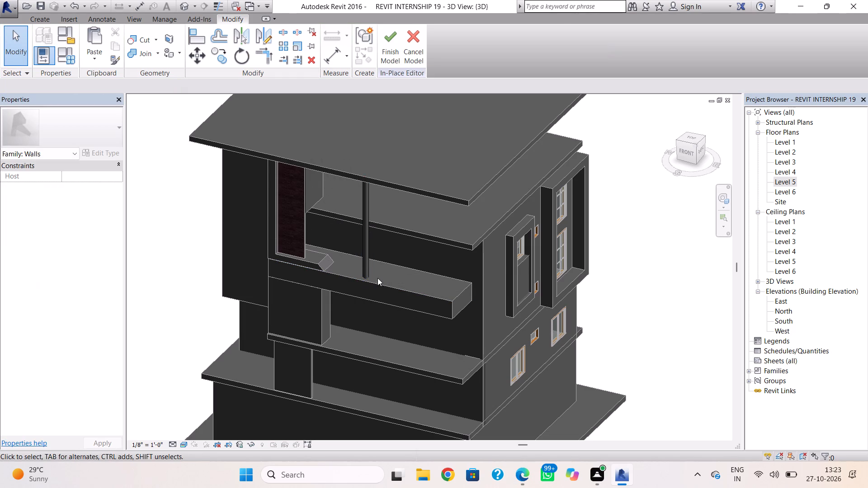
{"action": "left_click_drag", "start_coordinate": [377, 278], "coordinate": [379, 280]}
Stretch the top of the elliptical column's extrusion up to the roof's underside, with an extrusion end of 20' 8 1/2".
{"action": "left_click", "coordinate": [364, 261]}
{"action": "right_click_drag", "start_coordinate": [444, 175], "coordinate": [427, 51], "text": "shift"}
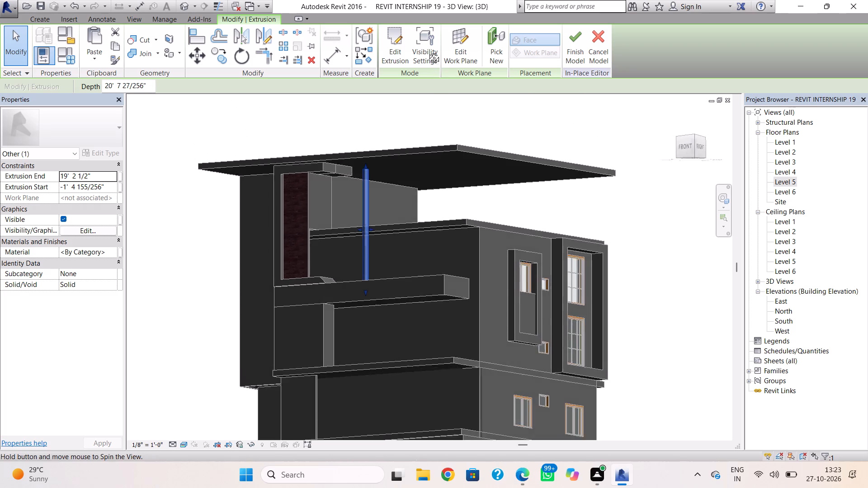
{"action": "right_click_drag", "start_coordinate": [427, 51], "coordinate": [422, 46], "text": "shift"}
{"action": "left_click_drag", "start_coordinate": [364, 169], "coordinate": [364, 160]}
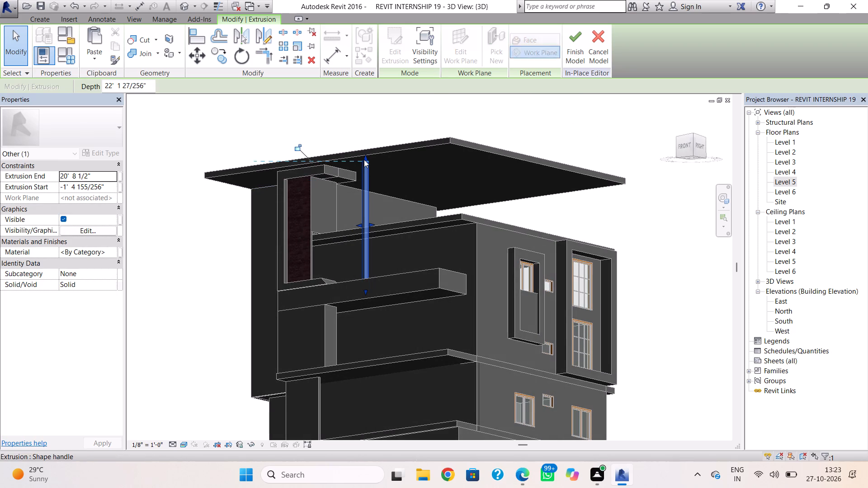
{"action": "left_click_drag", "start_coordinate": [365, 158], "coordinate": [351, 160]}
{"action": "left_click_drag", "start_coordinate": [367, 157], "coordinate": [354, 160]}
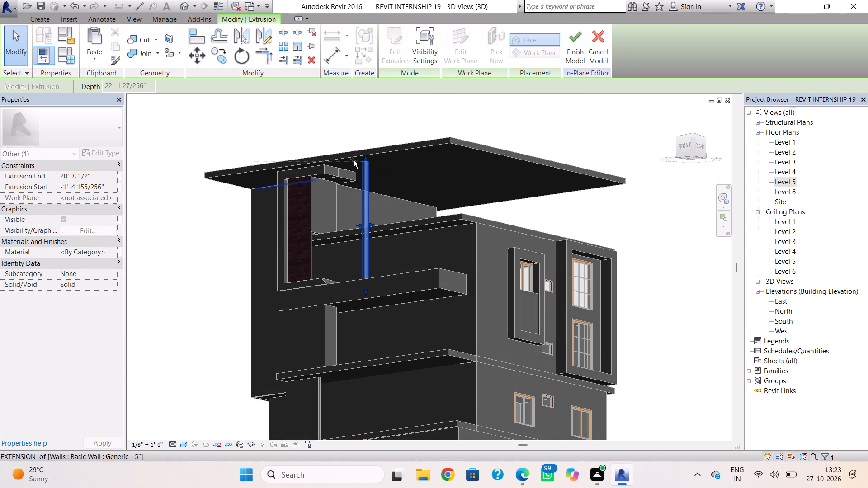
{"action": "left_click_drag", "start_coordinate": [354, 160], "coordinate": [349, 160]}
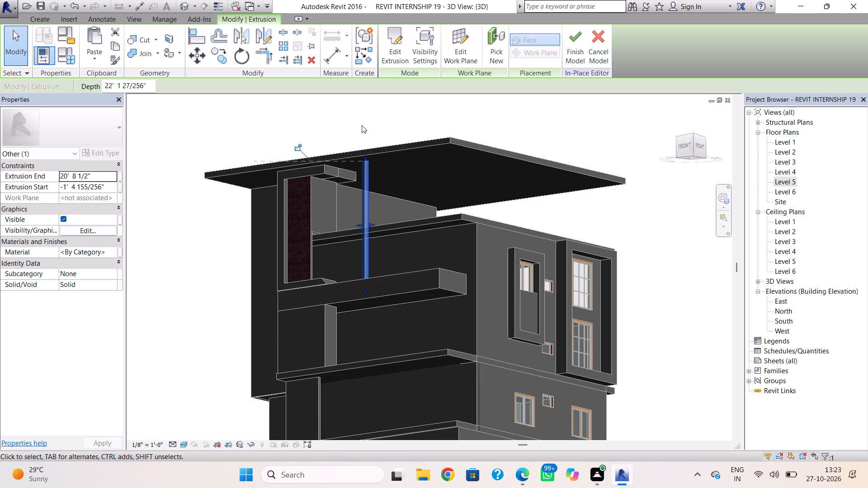
Delete the elliptical column's extrusion from the in-place model.
{"action": "left_click", "coordinate": [400, 48]}
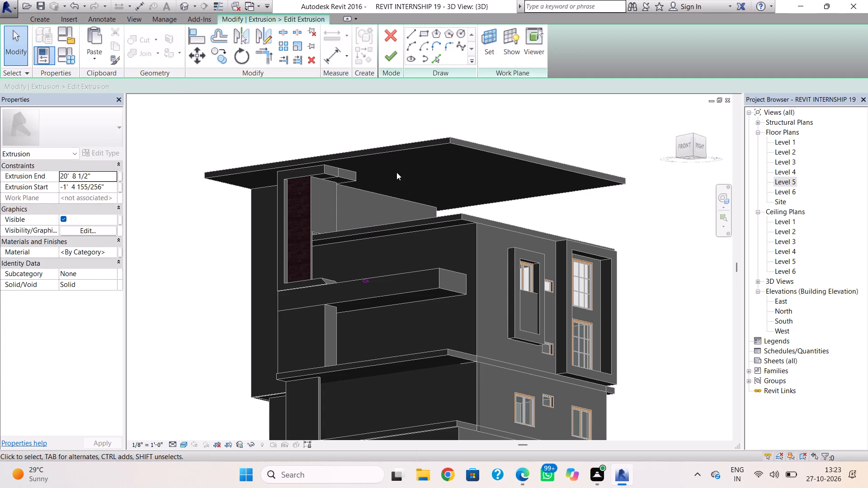
{"action": "left_click", "coordinate": [394, 42]}
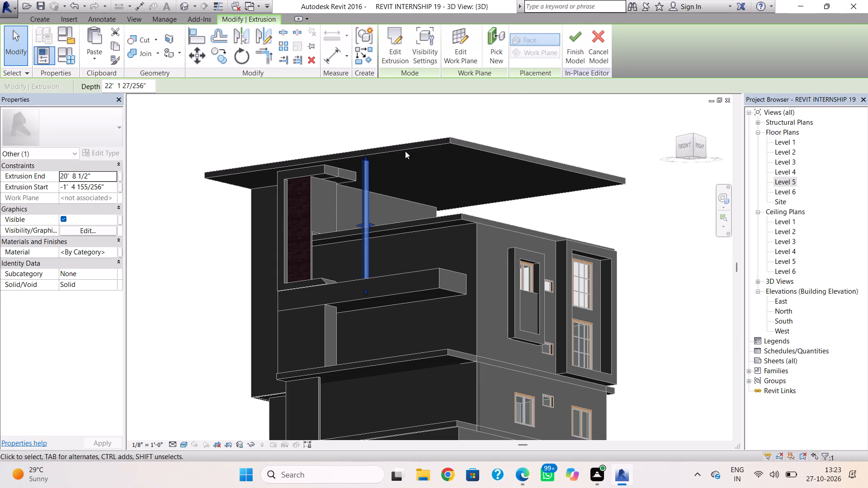
{"action": "key", "text": "Delete"}
{"action": "key", "text": "Delete"}
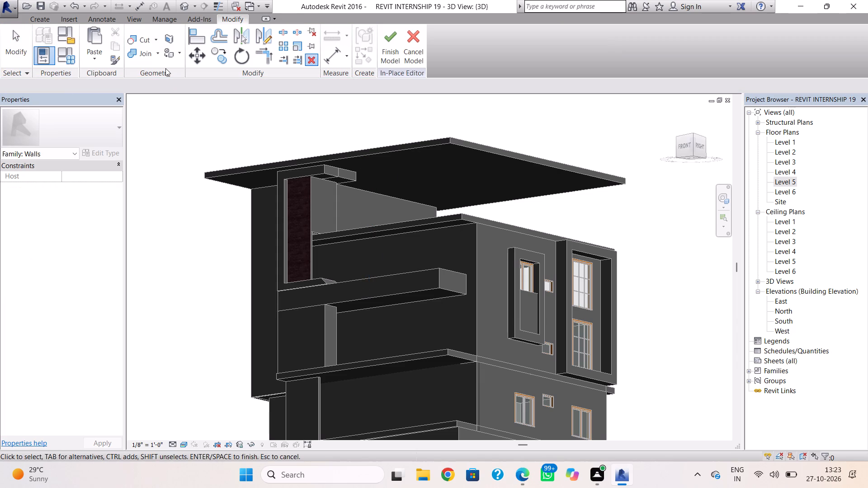
Start a solid blend and sketch a base circle of about 1' 0" radius on top of the front ledge.
{"action": "left_click", "coordinate": [55, 18]}
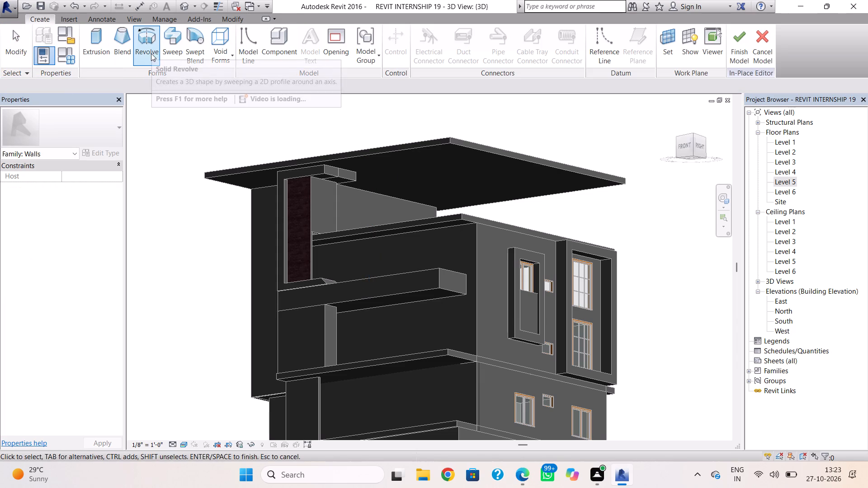
{"action": "left_click", "coordinate": [127, 44]}
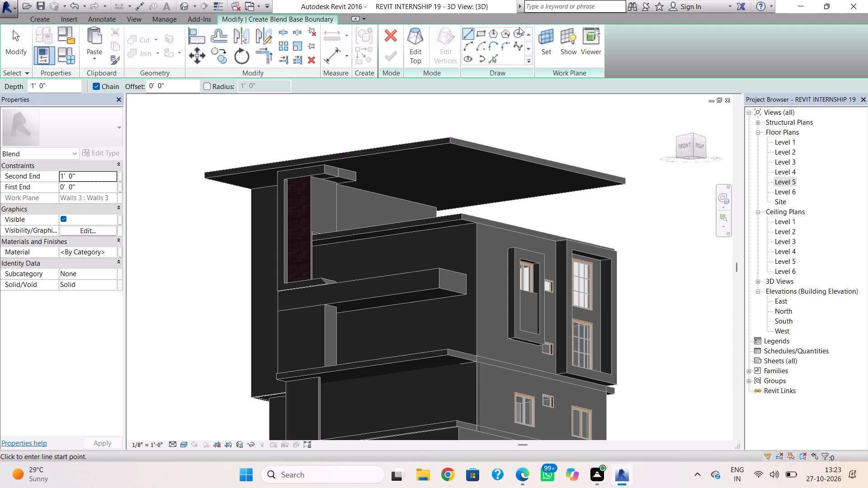
{"action": "left_click", "coordinate": [519, 28]}
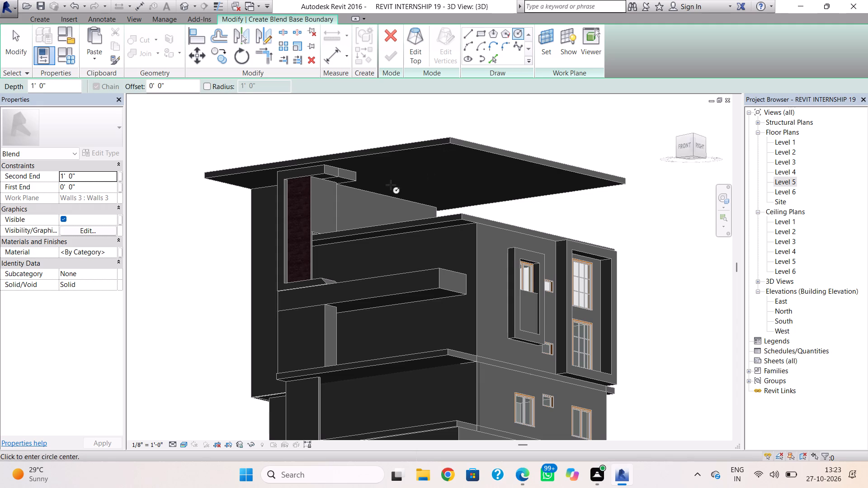
{"action": "right_click_drag", "start_coordinate": [384, 188], "coordinate": [404, 375], "text": "shift"}
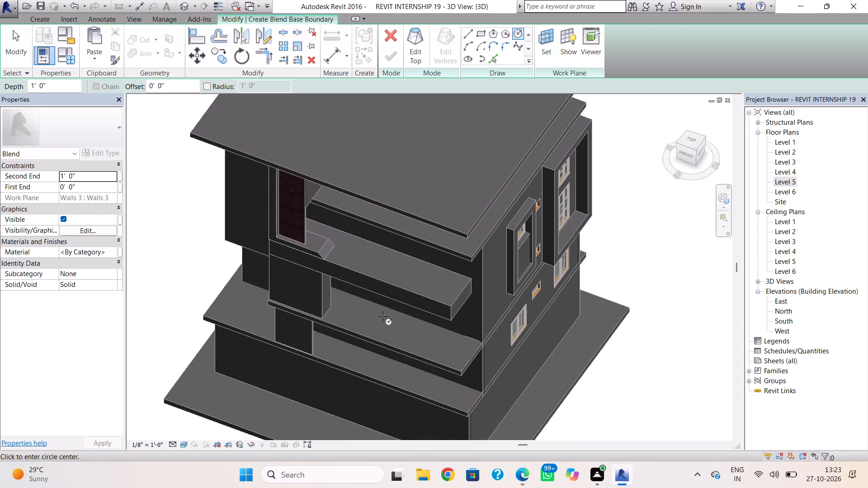
{"action": "right_click_drag", "start_coordinate": [364, 292], "coordinate": [377, 319], "text": "shift"}
{"action": "left_click", "coordinate": [355, 258]}
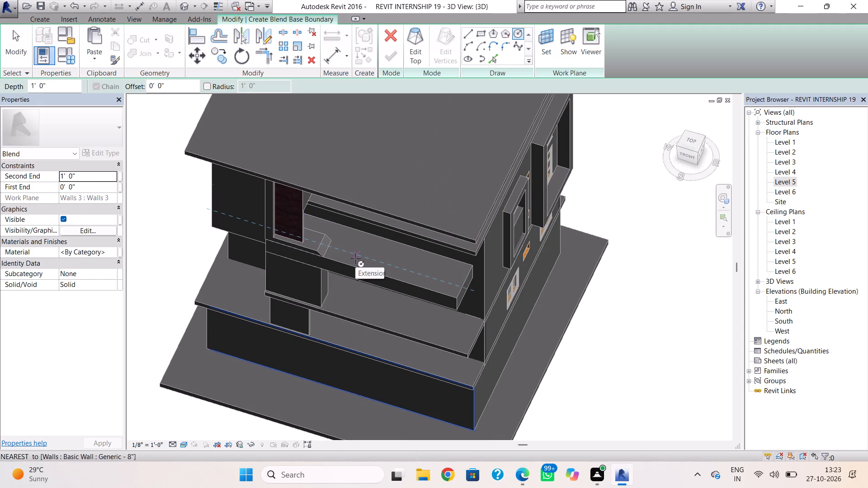
{"action": "left_click", "coordinate": [361, 259]}
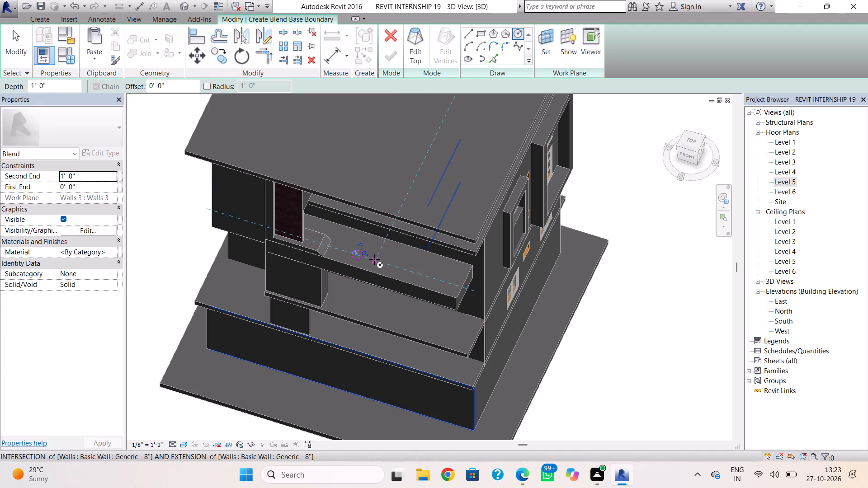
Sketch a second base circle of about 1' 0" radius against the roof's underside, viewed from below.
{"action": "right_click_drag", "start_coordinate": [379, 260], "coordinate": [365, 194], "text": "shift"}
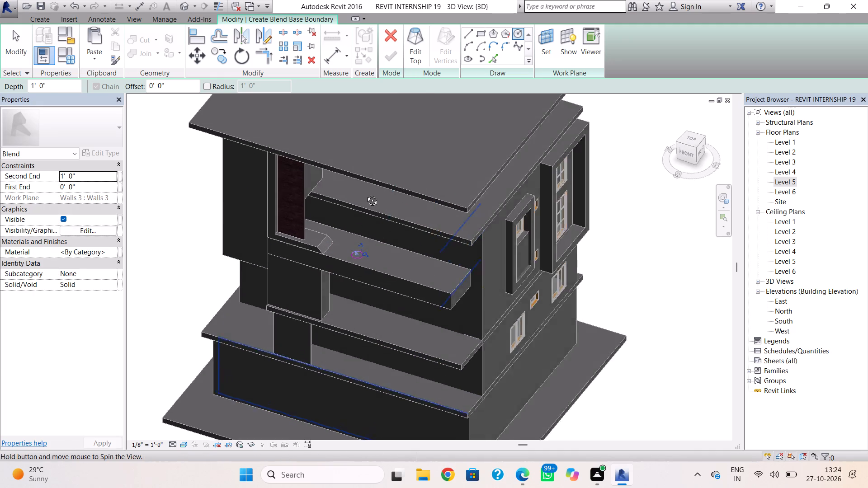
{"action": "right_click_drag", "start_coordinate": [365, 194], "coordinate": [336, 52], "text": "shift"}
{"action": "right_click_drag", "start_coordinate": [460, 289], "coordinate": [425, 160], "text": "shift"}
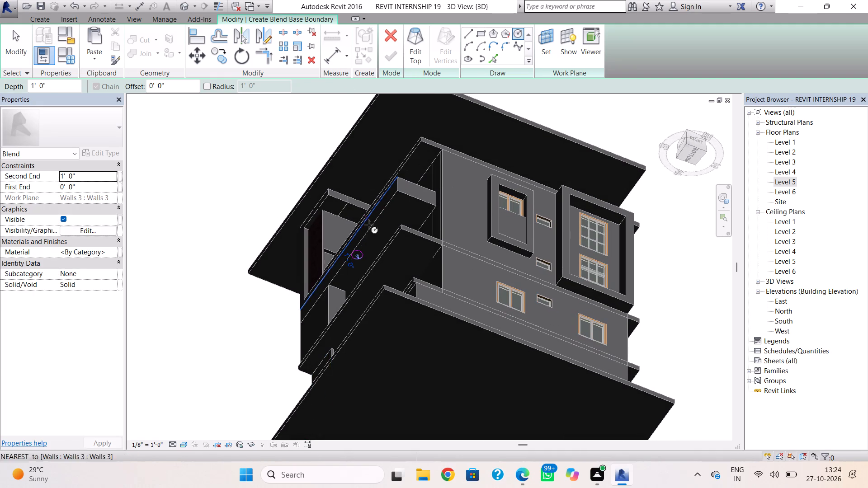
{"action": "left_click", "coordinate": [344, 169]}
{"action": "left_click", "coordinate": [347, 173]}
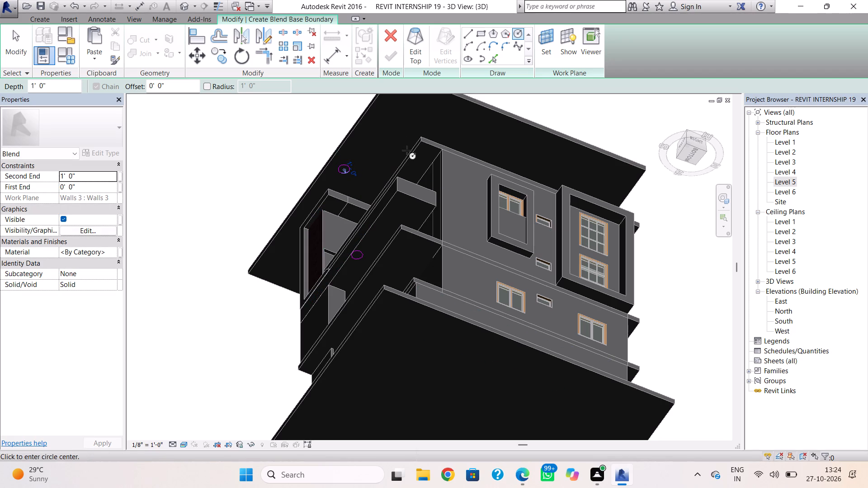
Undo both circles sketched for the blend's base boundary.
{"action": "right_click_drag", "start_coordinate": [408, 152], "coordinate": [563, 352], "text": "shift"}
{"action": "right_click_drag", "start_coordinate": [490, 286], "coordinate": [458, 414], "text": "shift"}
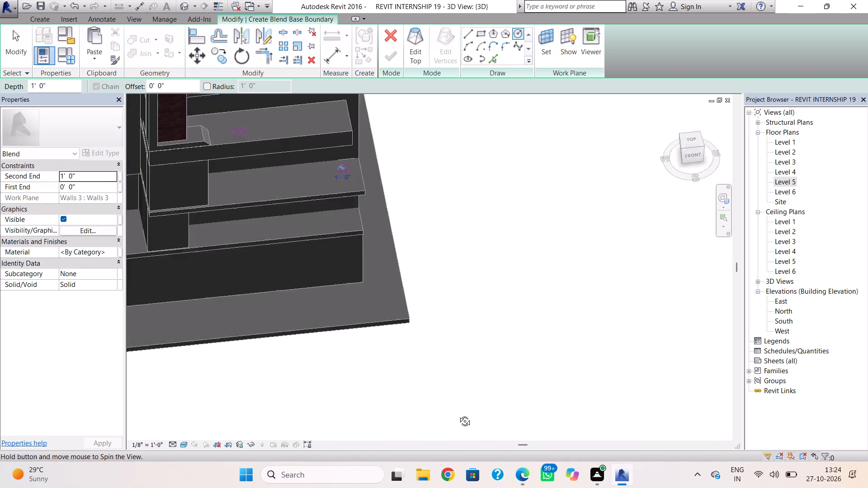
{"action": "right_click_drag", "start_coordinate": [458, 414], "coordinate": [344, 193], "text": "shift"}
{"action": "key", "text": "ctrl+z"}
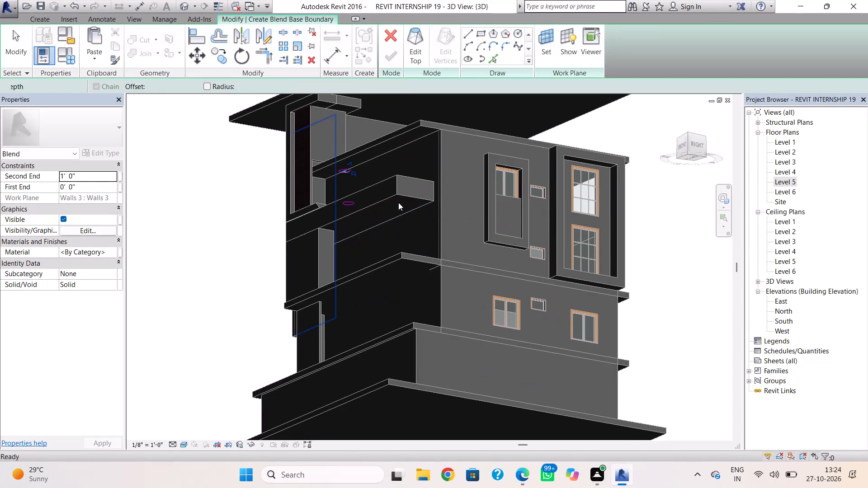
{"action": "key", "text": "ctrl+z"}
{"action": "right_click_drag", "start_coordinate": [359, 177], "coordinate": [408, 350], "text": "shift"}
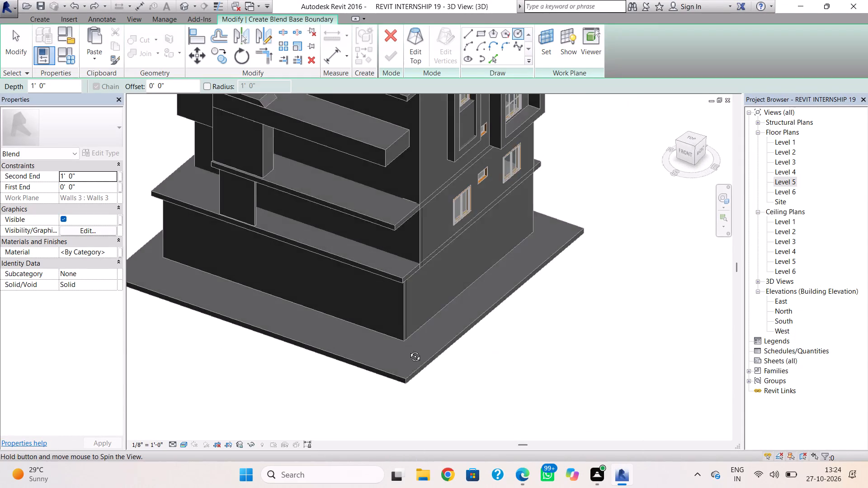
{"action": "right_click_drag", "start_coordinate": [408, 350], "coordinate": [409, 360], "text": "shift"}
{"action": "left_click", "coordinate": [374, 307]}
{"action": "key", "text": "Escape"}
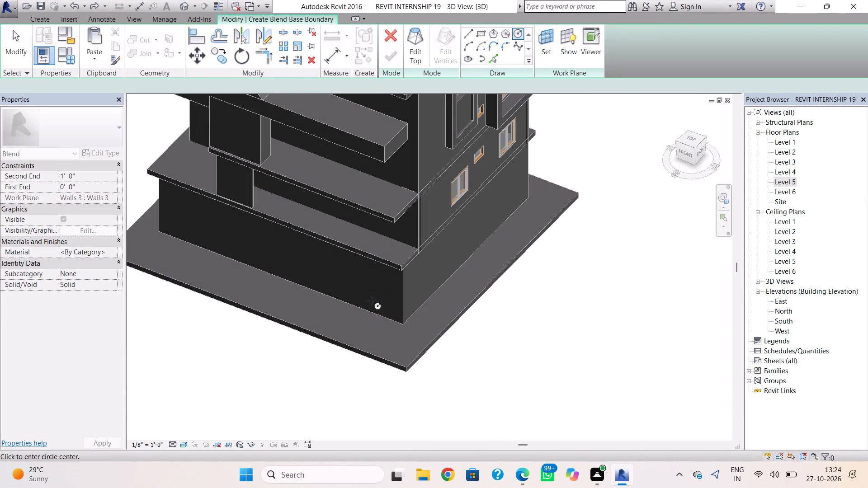
Close the Autodesk Genuine notification card covering the model.
{"action": "middle_click_drag", "start_coordinate": [327, 201], "coordinate": [349, 302]}
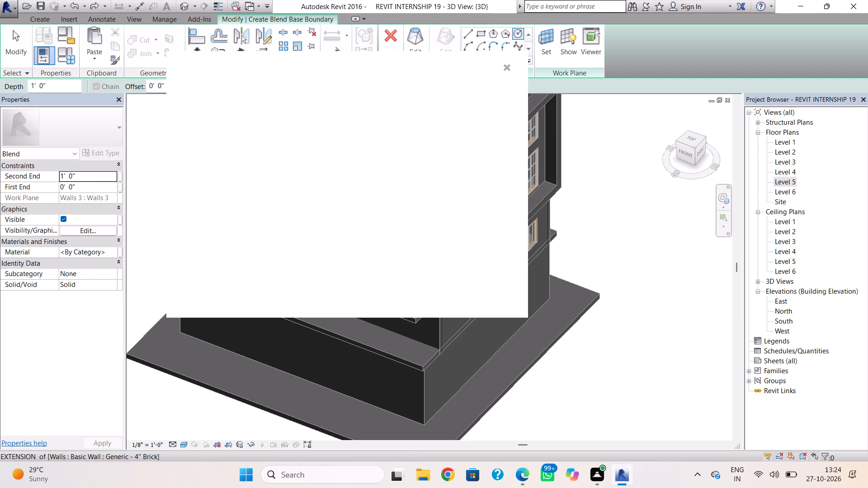
{"action": "left_click", "coordinate": [513, 68]}
{"action": "left_click", "coordinate": [506, 72]}
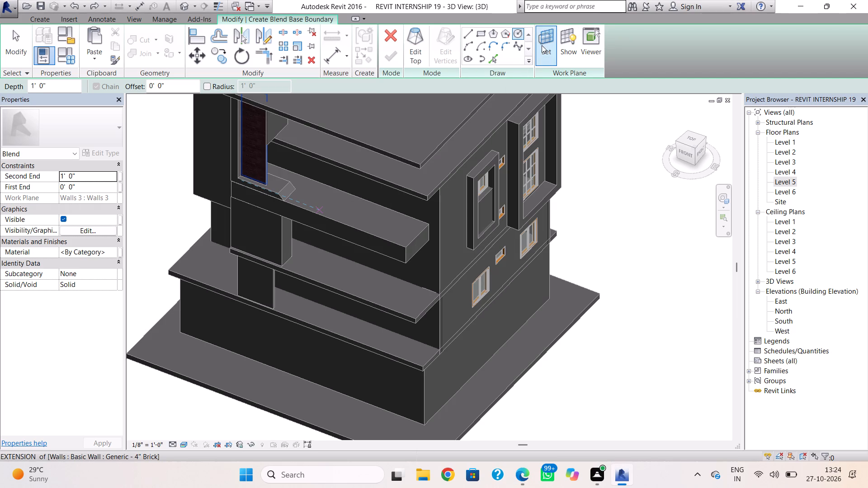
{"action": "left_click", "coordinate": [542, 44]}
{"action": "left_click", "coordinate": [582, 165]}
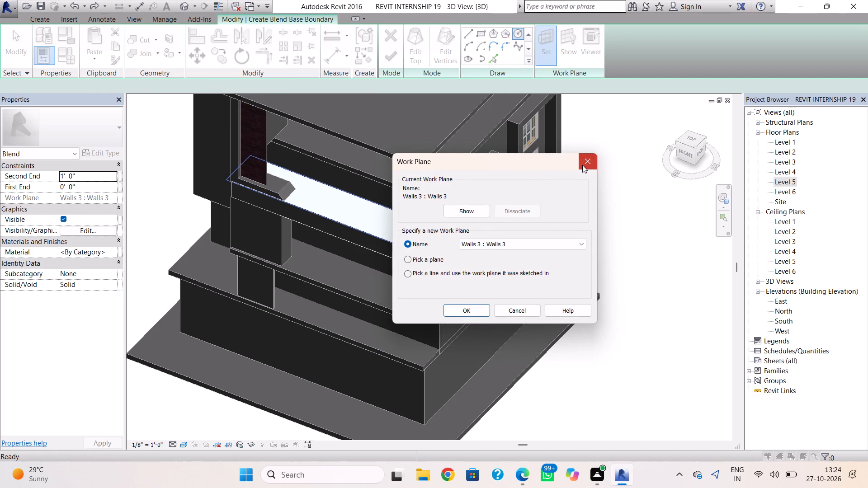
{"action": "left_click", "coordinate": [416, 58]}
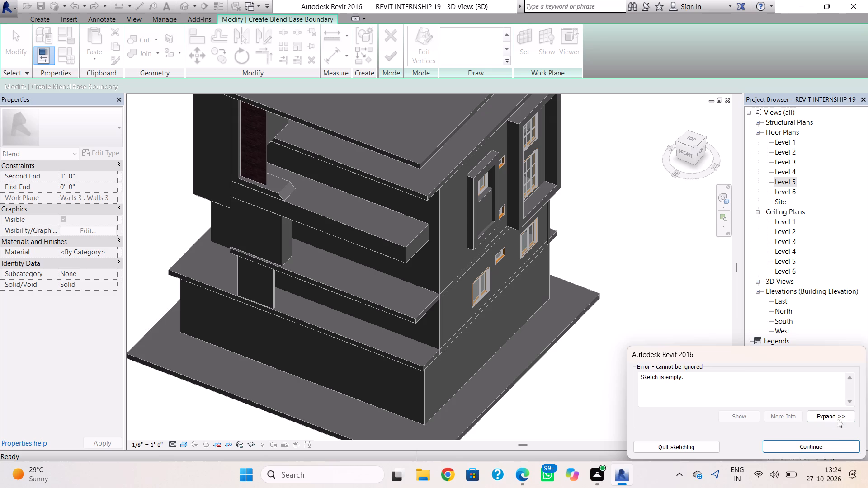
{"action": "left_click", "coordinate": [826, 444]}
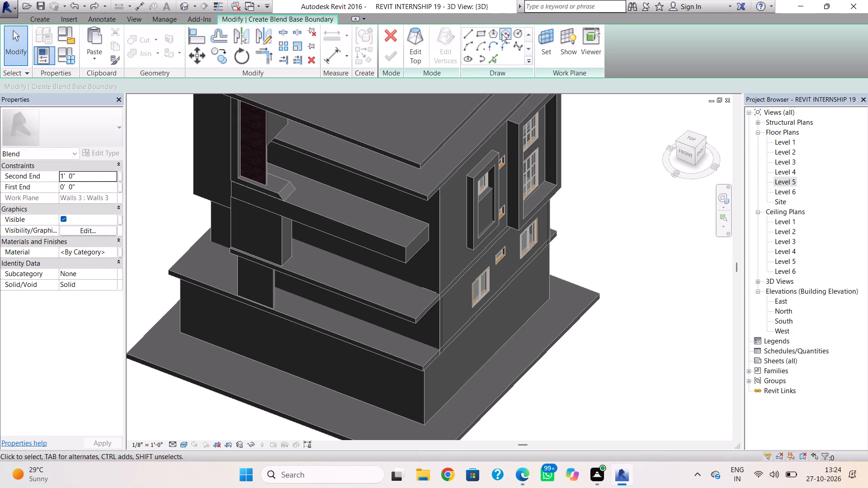
Sketch a circle on top of the front ledge near the brick panel as the blend's base boundary.
{"action": "left_click", "coordinate": [516, 34]}
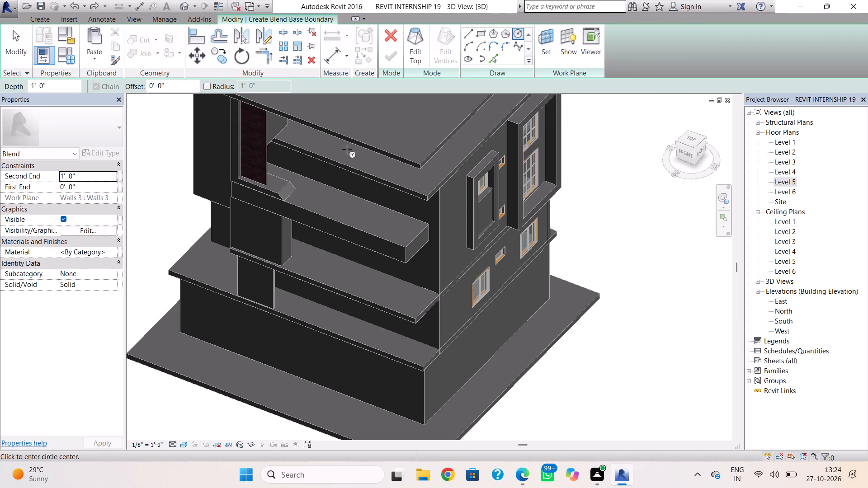
{"action": "left_click", "coordinate": [318, 204]}
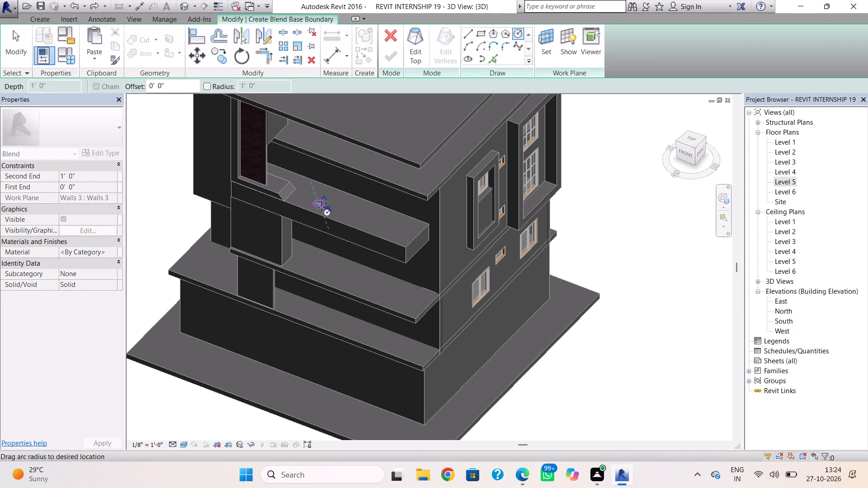
{"action": "left_click", "coordinate": [321, 207]}
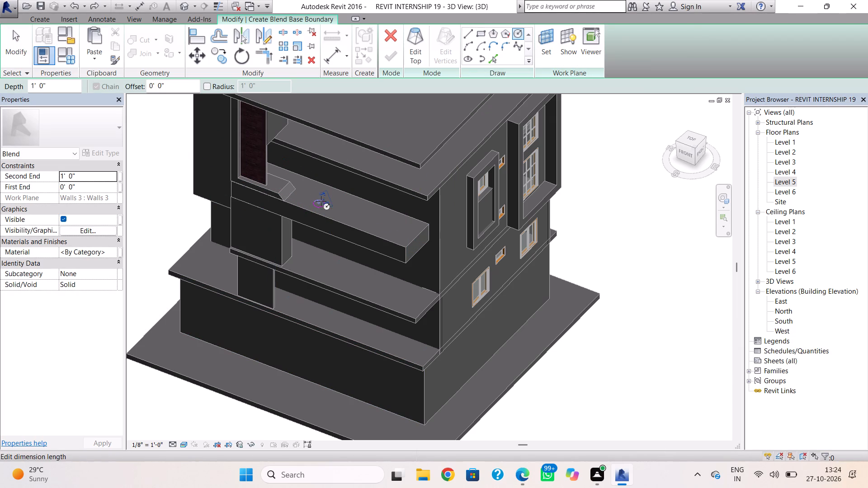
{"action": "key", "text": "Return"}
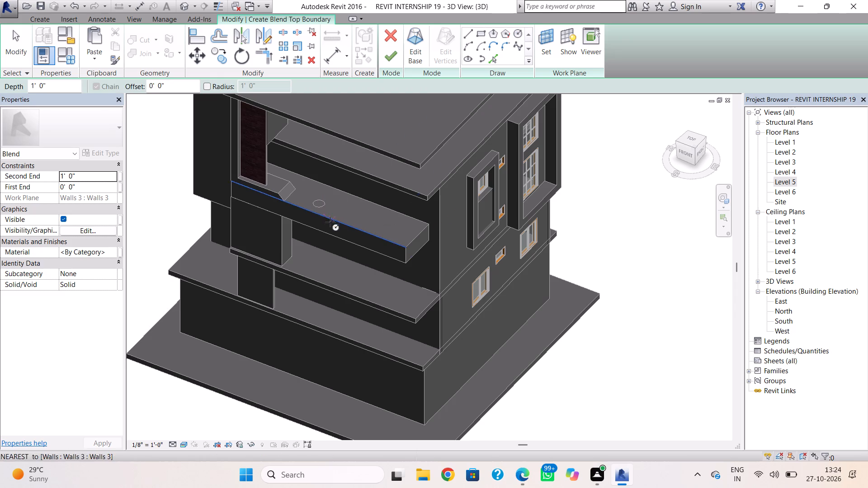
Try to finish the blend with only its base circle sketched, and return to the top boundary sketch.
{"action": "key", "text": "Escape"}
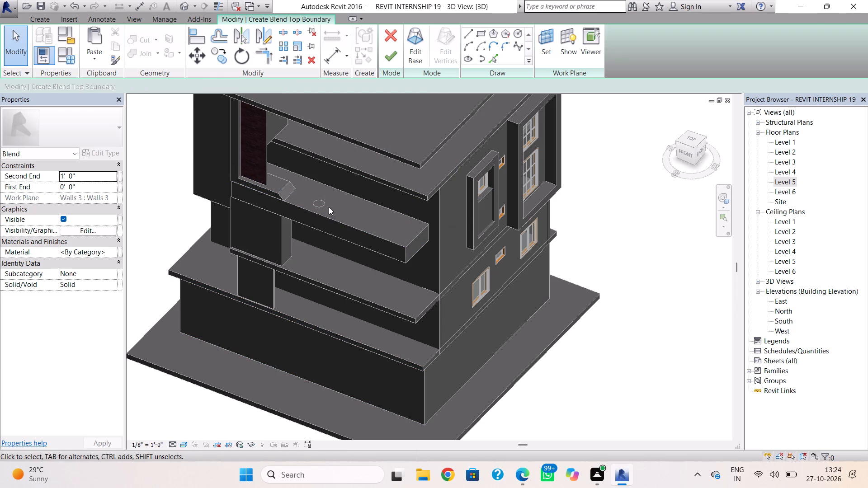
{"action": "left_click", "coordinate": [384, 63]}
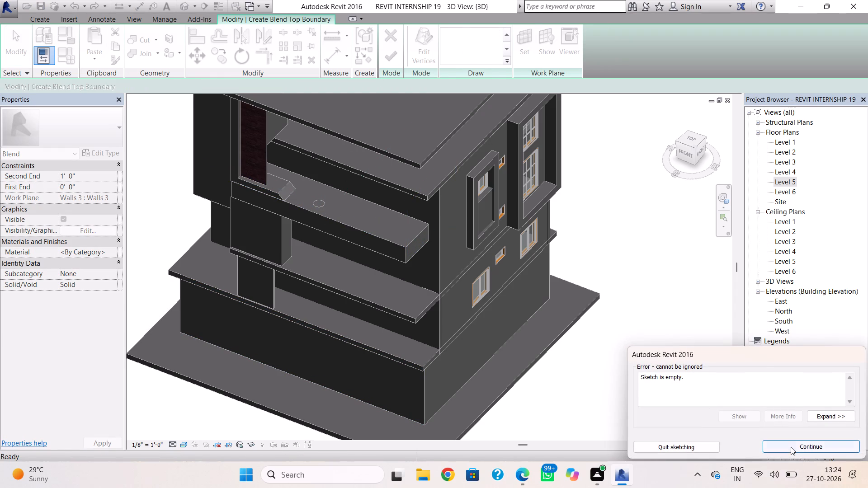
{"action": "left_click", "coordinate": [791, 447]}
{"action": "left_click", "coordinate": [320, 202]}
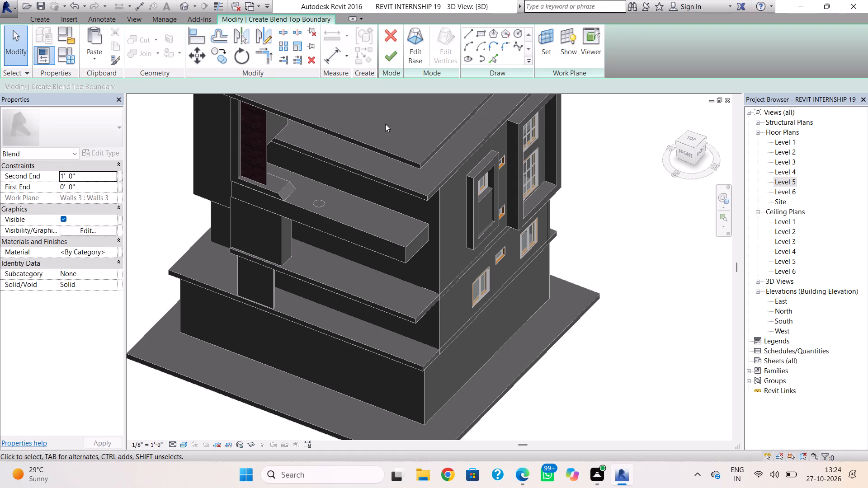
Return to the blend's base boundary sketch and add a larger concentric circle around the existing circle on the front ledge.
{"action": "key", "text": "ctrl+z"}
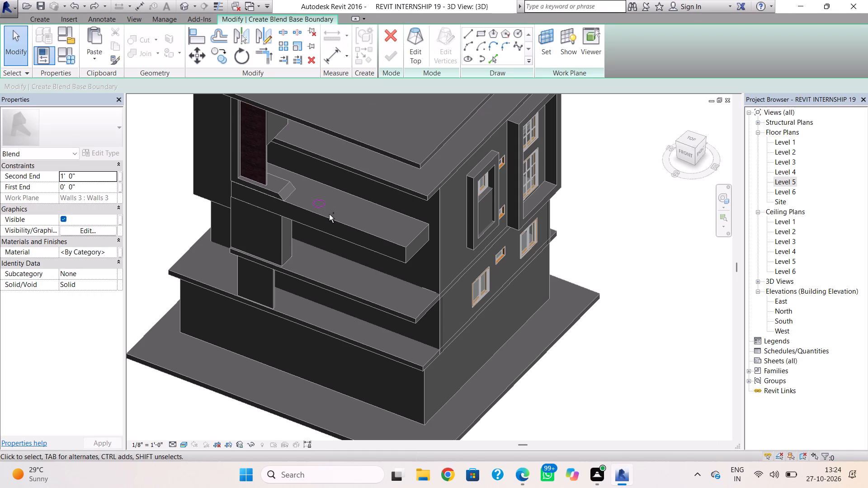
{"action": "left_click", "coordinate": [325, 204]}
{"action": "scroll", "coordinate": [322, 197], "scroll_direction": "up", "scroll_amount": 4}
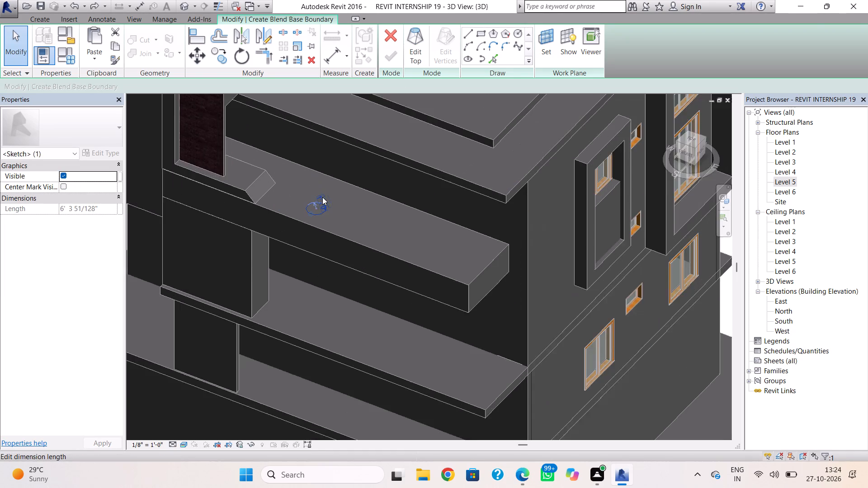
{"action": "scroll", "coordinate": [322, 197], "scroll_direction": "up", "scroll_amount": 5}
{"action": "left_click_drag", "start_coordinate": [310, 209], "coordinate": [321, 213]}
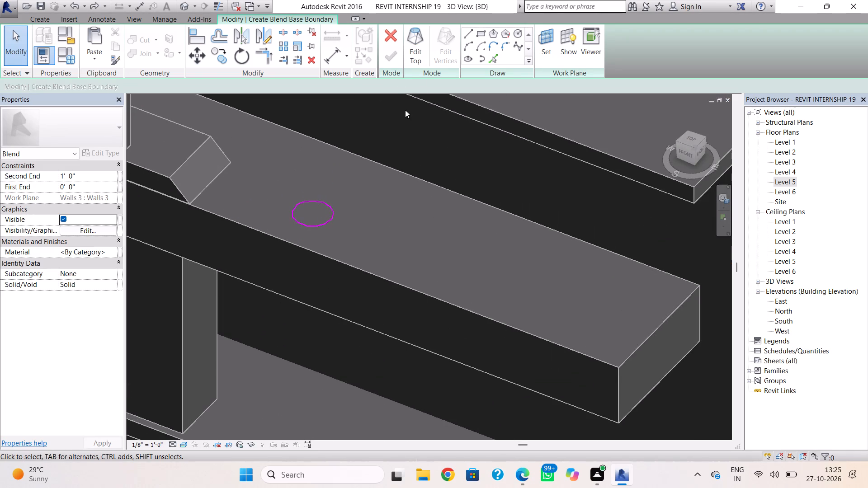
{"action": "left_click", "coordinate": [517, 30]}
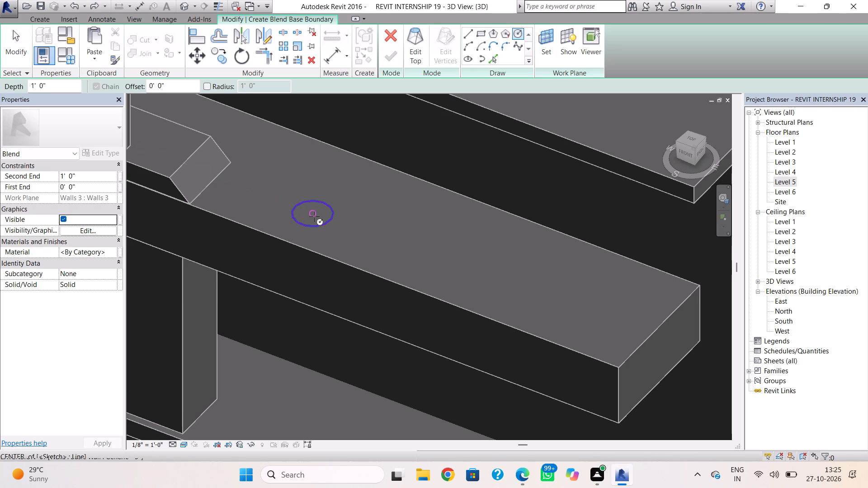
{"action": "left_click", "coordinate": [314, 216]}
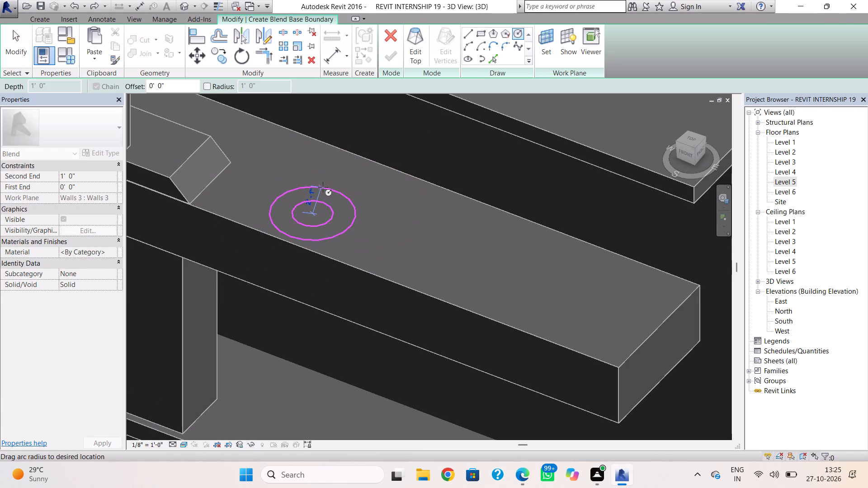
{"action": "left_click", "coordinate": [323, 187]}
Undo the circles sketched for the base boundary and discard the blend, staying in the in-place model editor.
{"action": "key", "text": "ctrl+z"}
{"action": "key", "text": "ctrl+z"}
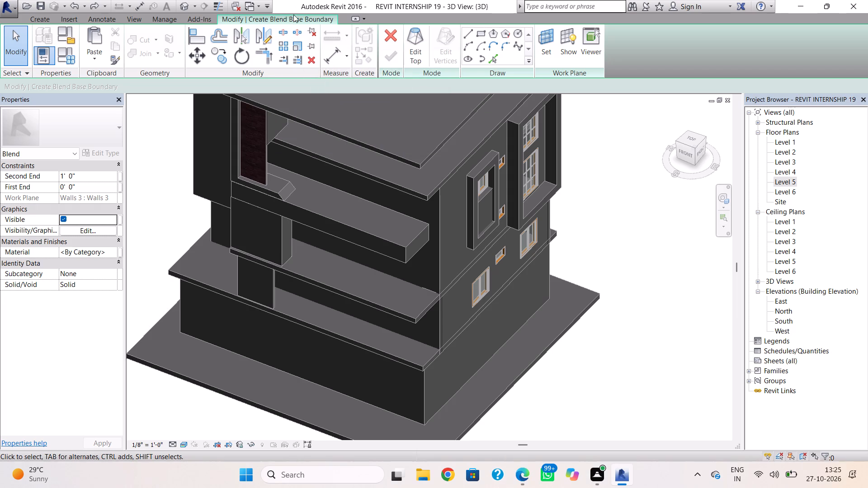
{"action": "left_click", "coordinate": [385, 28]}
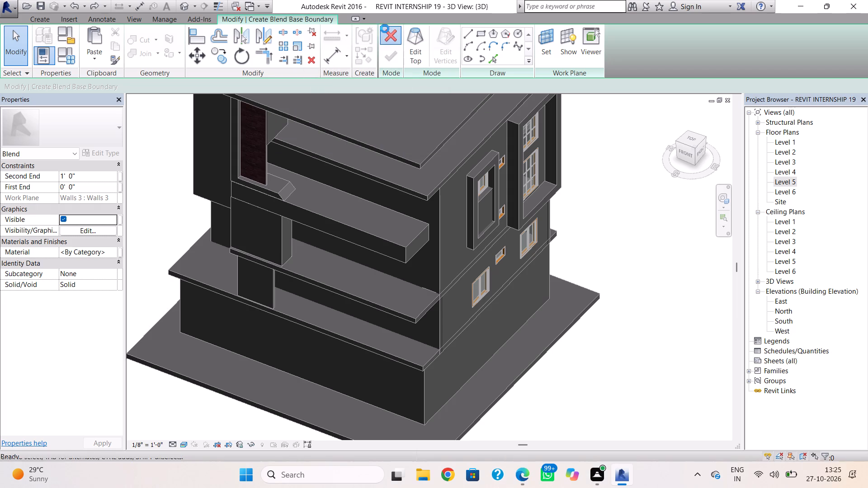
{"action": "left_click", "coordinate": [450, 242]}
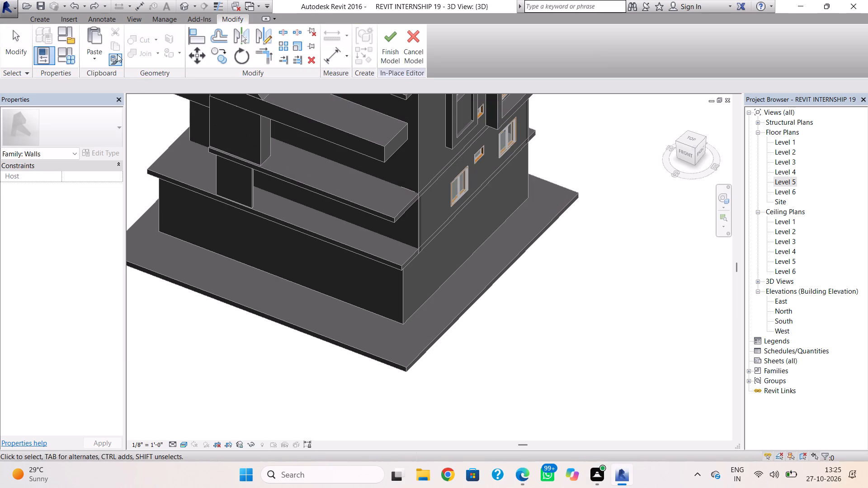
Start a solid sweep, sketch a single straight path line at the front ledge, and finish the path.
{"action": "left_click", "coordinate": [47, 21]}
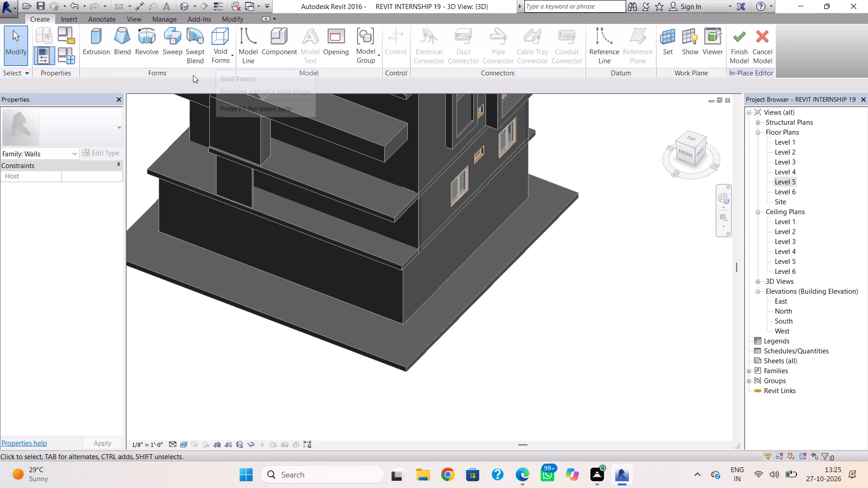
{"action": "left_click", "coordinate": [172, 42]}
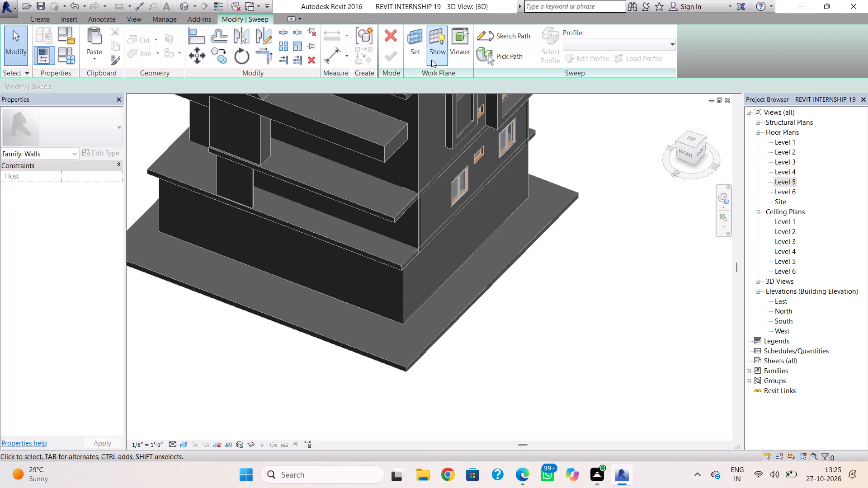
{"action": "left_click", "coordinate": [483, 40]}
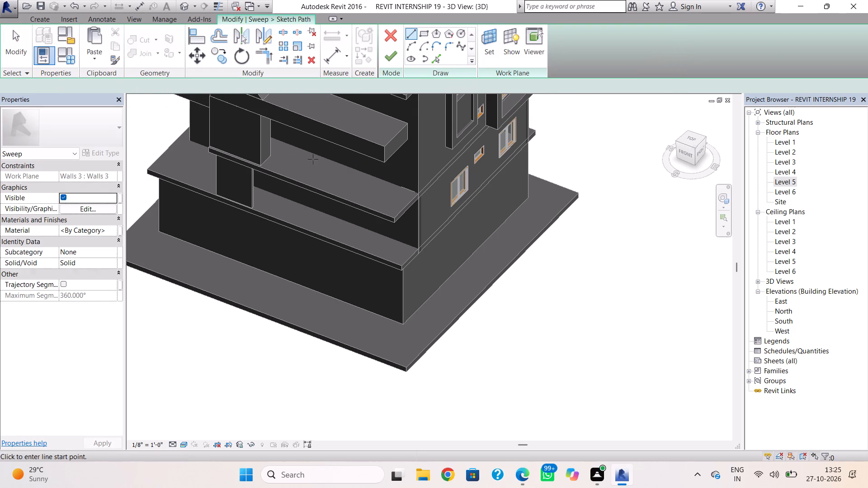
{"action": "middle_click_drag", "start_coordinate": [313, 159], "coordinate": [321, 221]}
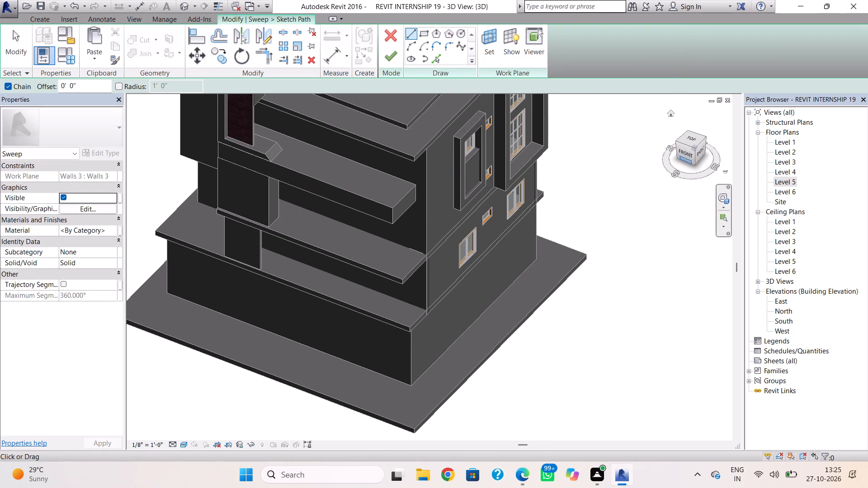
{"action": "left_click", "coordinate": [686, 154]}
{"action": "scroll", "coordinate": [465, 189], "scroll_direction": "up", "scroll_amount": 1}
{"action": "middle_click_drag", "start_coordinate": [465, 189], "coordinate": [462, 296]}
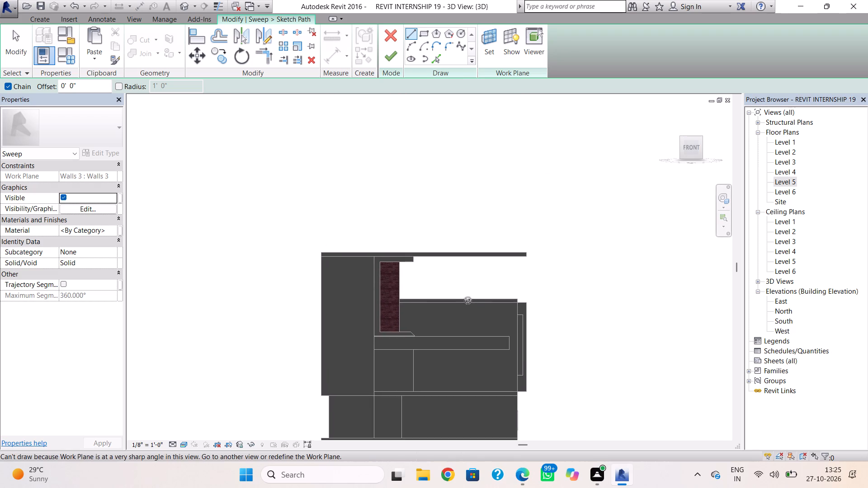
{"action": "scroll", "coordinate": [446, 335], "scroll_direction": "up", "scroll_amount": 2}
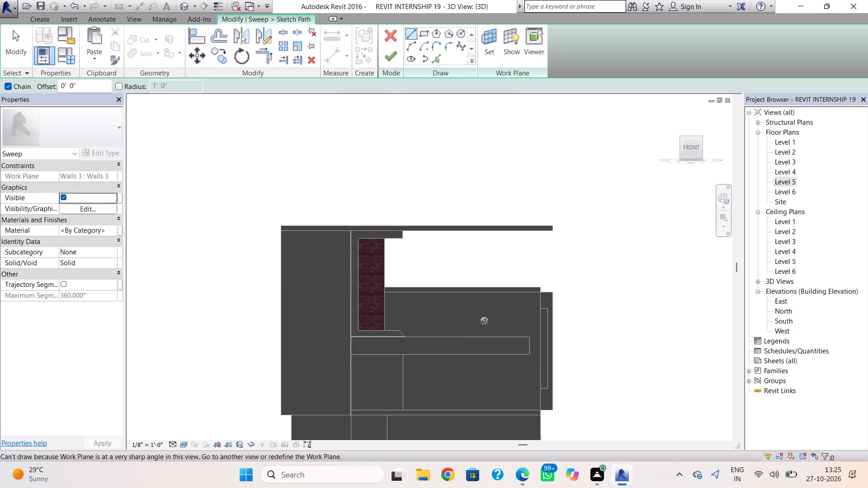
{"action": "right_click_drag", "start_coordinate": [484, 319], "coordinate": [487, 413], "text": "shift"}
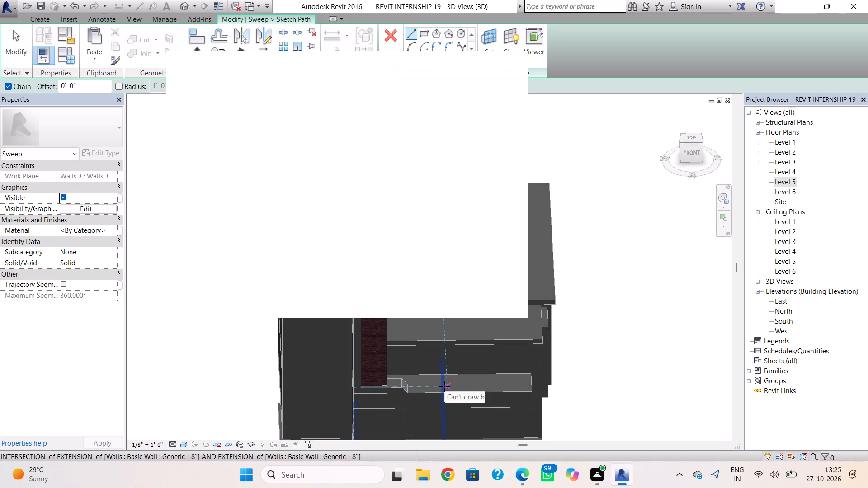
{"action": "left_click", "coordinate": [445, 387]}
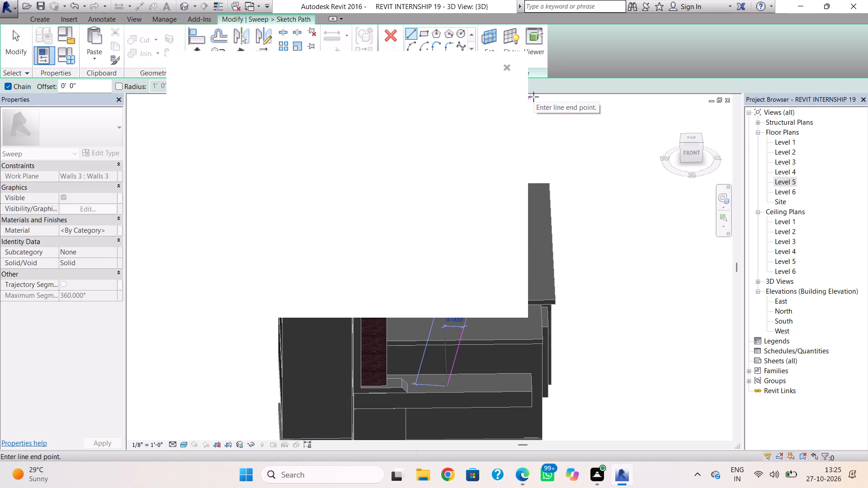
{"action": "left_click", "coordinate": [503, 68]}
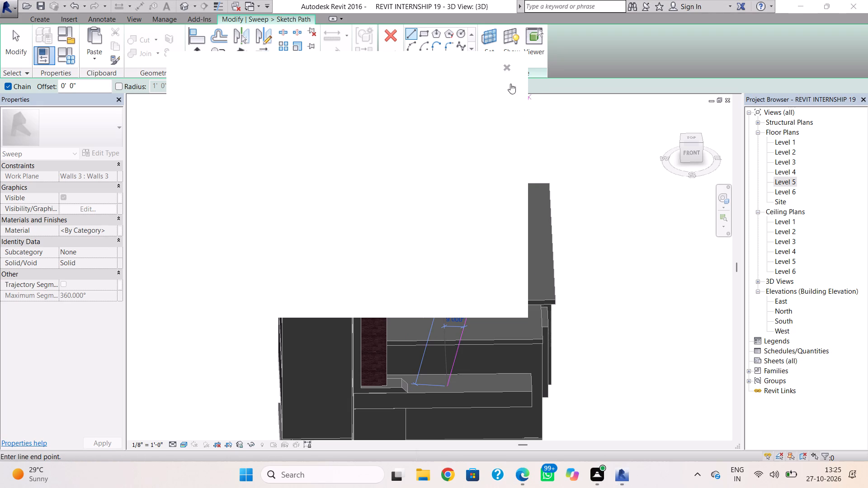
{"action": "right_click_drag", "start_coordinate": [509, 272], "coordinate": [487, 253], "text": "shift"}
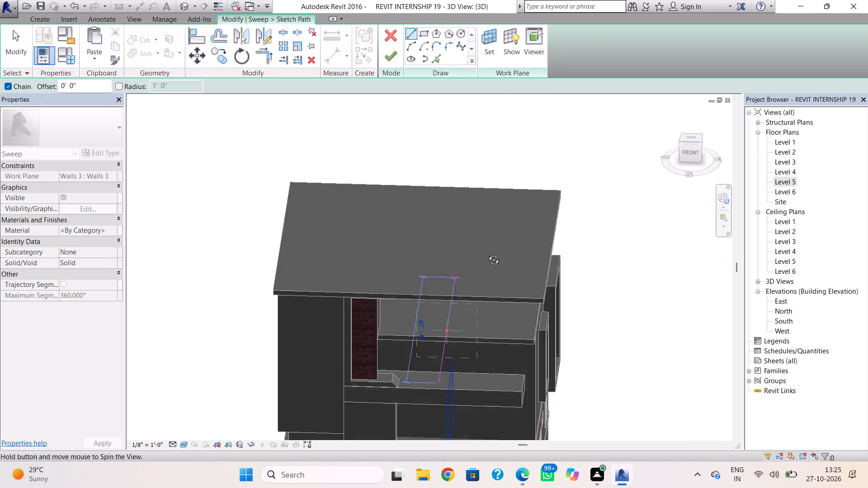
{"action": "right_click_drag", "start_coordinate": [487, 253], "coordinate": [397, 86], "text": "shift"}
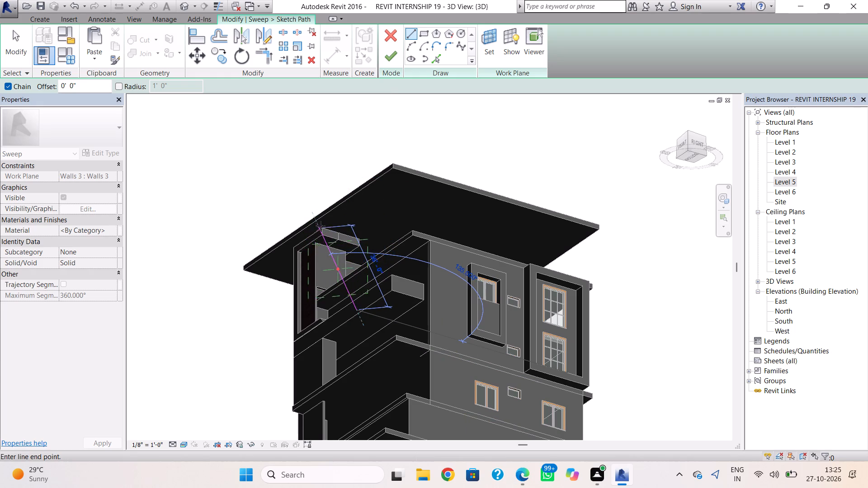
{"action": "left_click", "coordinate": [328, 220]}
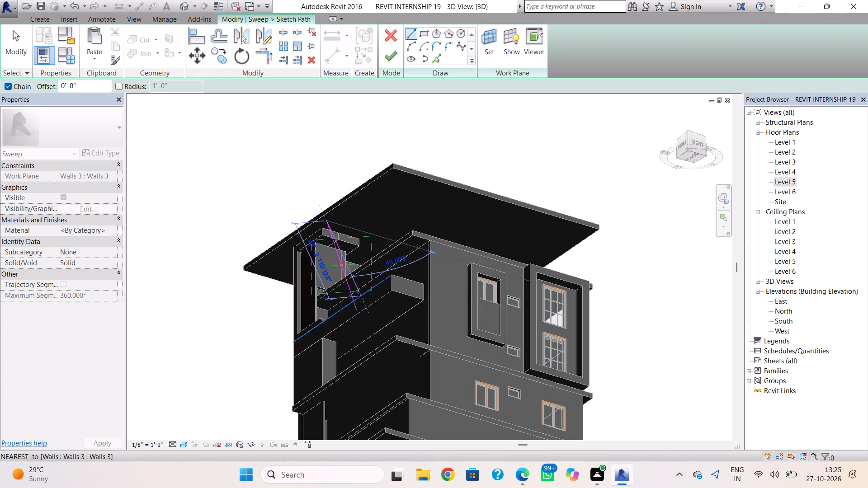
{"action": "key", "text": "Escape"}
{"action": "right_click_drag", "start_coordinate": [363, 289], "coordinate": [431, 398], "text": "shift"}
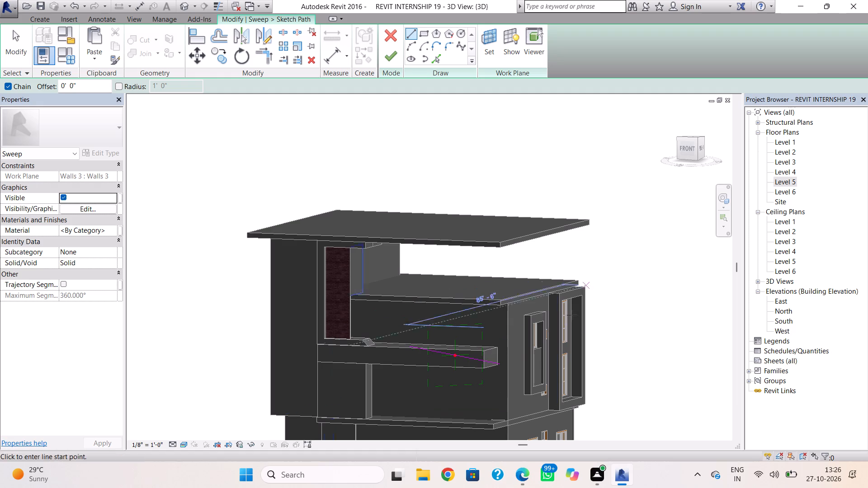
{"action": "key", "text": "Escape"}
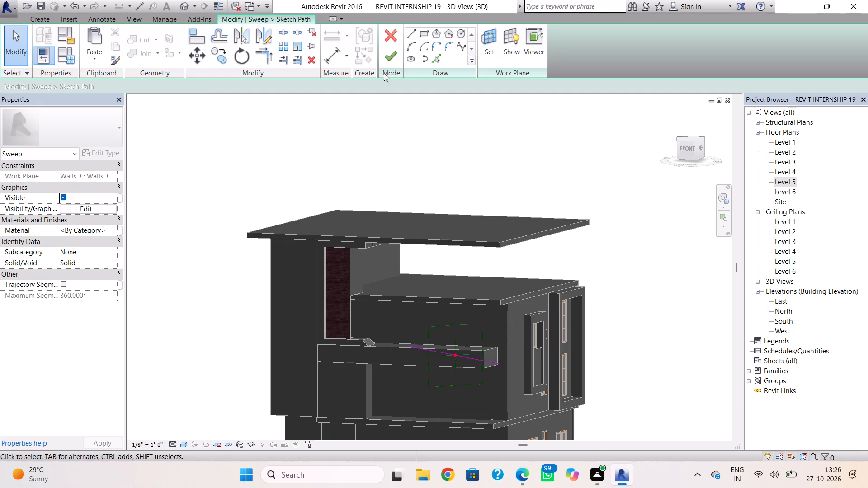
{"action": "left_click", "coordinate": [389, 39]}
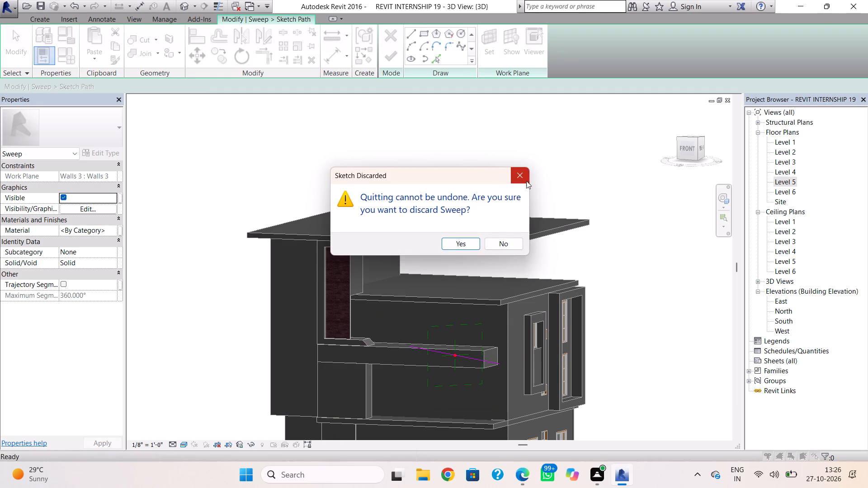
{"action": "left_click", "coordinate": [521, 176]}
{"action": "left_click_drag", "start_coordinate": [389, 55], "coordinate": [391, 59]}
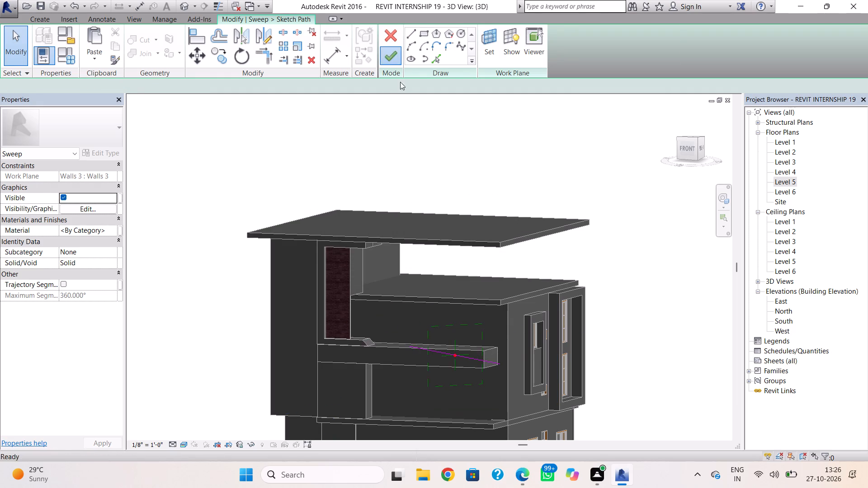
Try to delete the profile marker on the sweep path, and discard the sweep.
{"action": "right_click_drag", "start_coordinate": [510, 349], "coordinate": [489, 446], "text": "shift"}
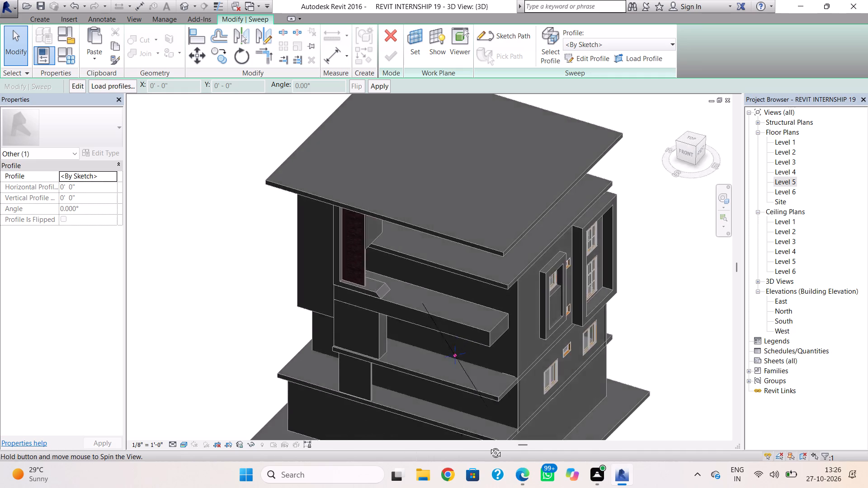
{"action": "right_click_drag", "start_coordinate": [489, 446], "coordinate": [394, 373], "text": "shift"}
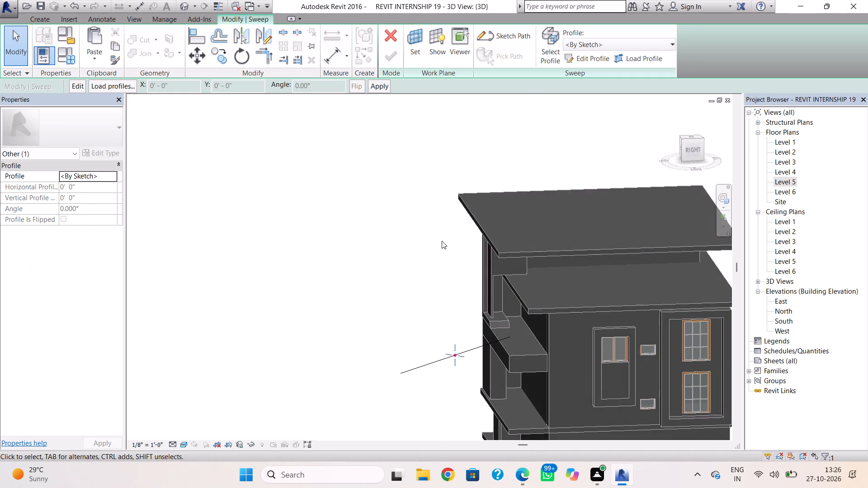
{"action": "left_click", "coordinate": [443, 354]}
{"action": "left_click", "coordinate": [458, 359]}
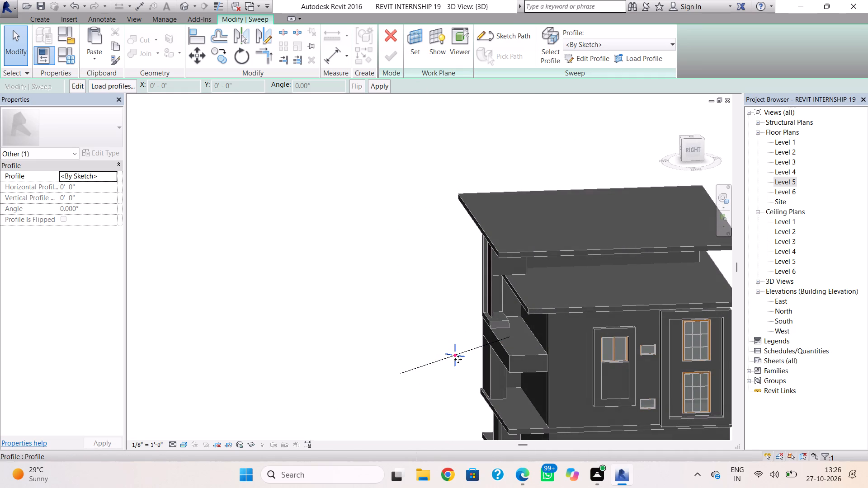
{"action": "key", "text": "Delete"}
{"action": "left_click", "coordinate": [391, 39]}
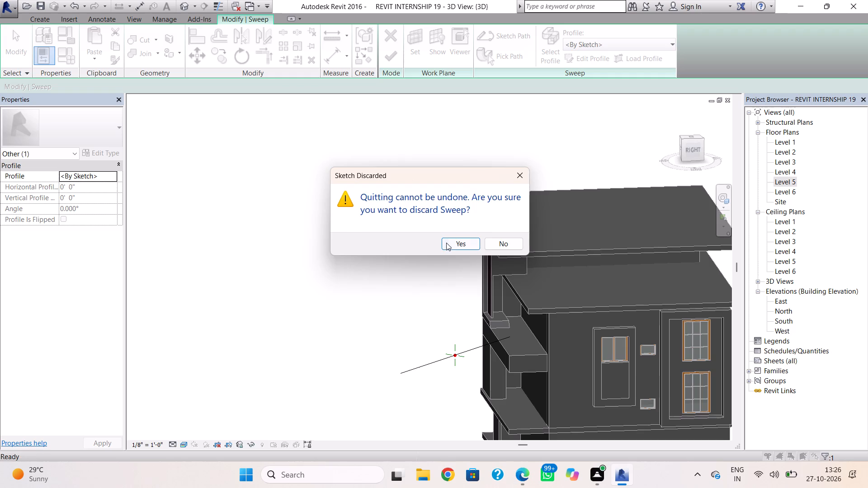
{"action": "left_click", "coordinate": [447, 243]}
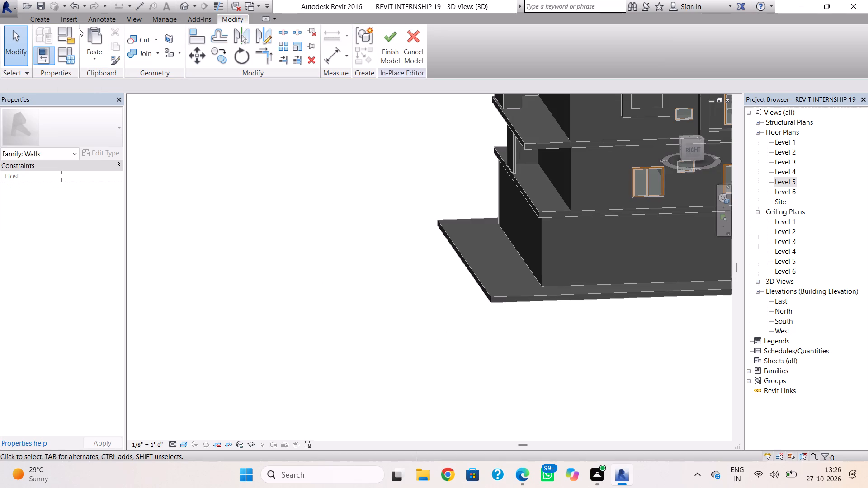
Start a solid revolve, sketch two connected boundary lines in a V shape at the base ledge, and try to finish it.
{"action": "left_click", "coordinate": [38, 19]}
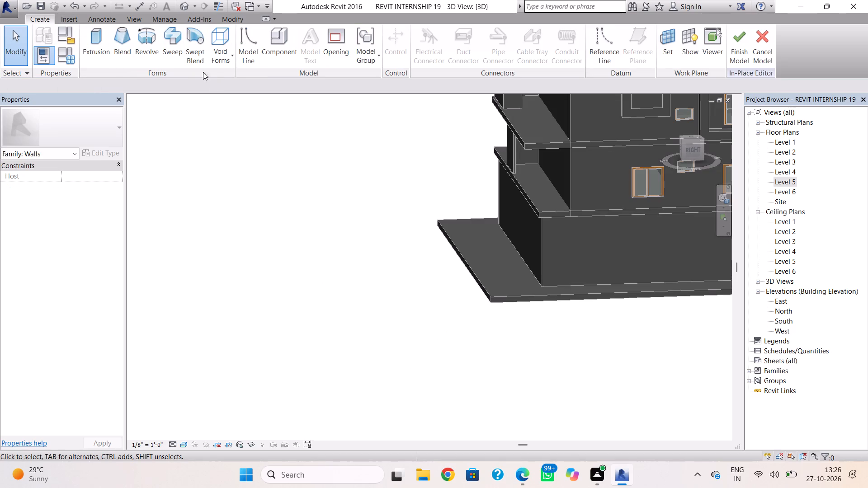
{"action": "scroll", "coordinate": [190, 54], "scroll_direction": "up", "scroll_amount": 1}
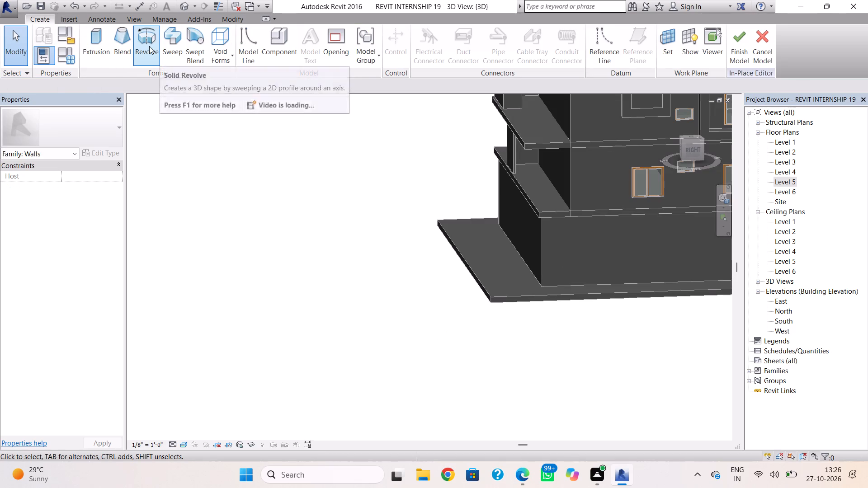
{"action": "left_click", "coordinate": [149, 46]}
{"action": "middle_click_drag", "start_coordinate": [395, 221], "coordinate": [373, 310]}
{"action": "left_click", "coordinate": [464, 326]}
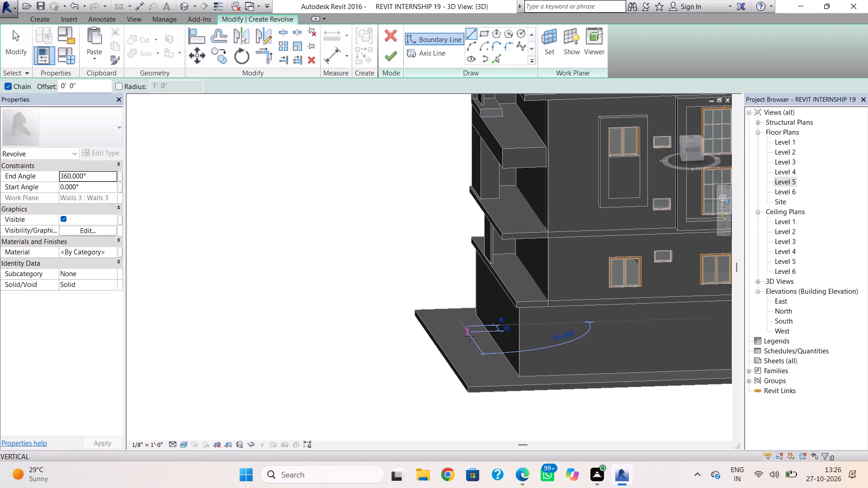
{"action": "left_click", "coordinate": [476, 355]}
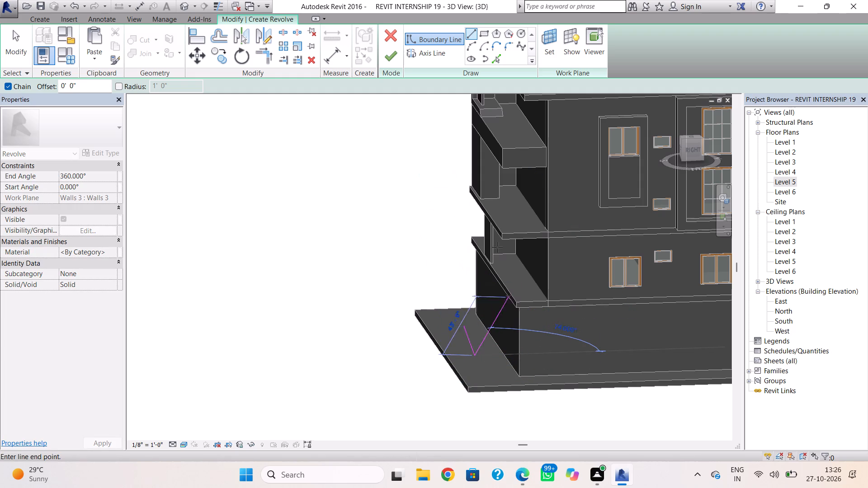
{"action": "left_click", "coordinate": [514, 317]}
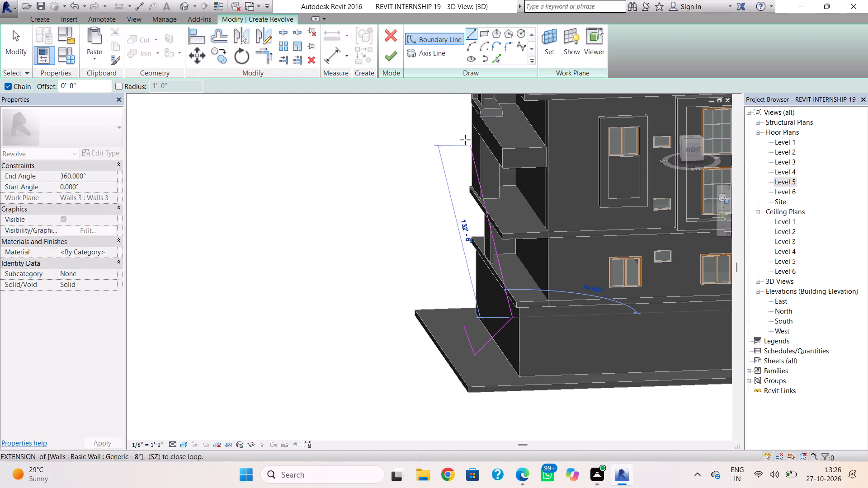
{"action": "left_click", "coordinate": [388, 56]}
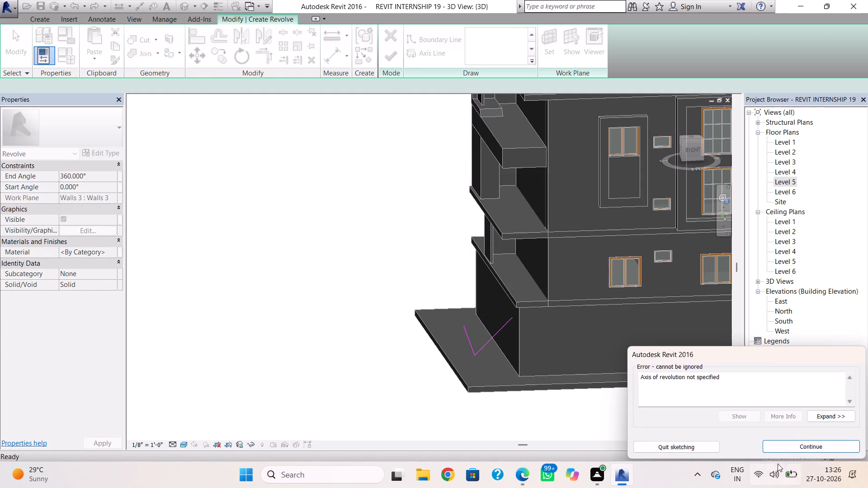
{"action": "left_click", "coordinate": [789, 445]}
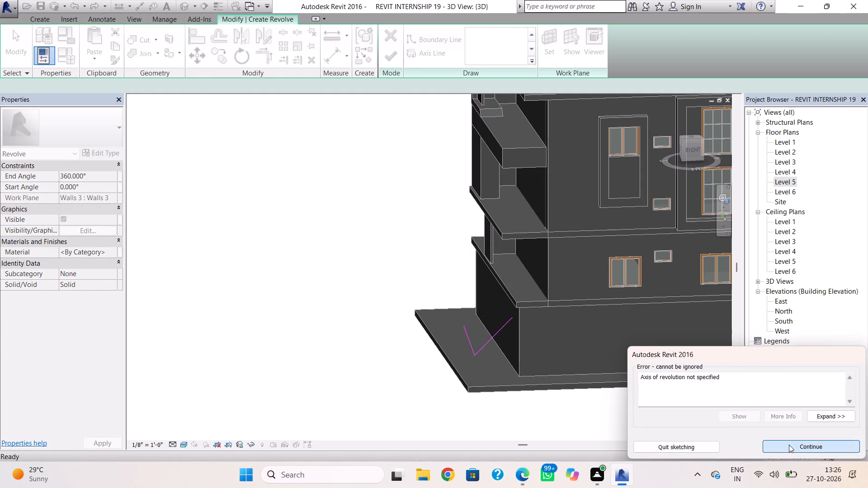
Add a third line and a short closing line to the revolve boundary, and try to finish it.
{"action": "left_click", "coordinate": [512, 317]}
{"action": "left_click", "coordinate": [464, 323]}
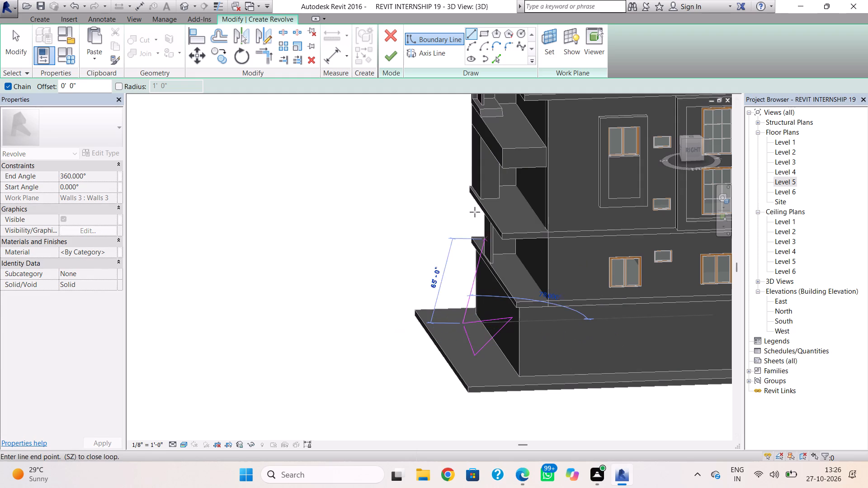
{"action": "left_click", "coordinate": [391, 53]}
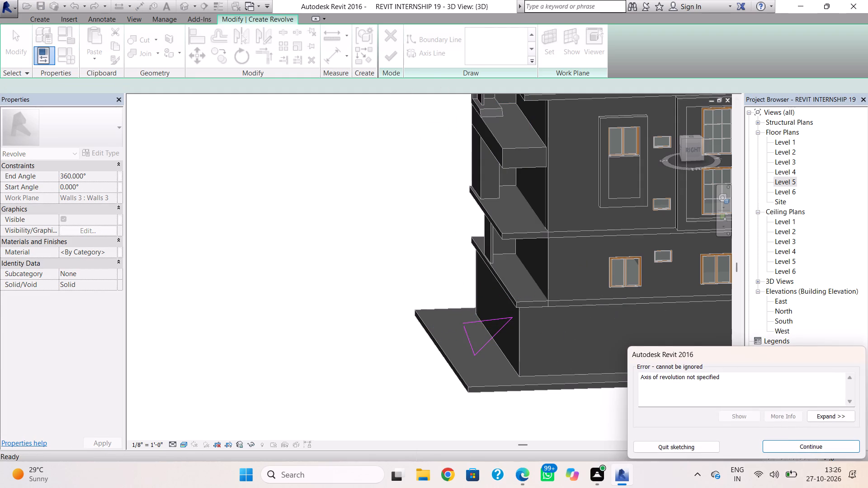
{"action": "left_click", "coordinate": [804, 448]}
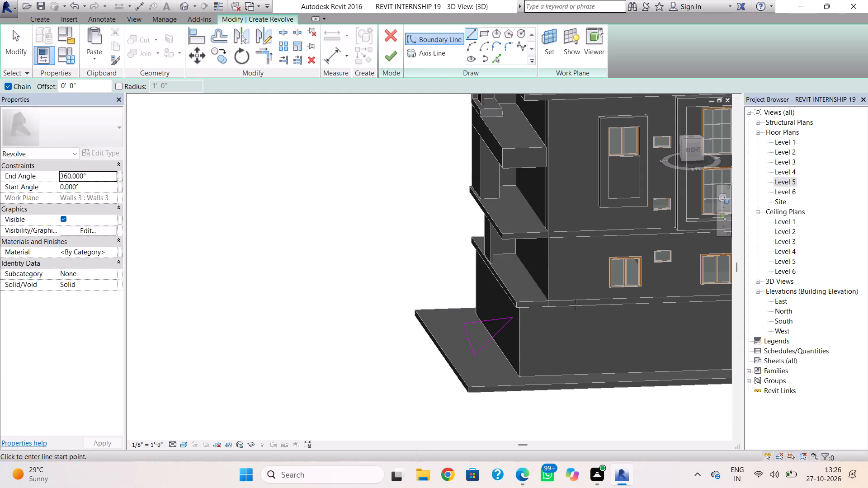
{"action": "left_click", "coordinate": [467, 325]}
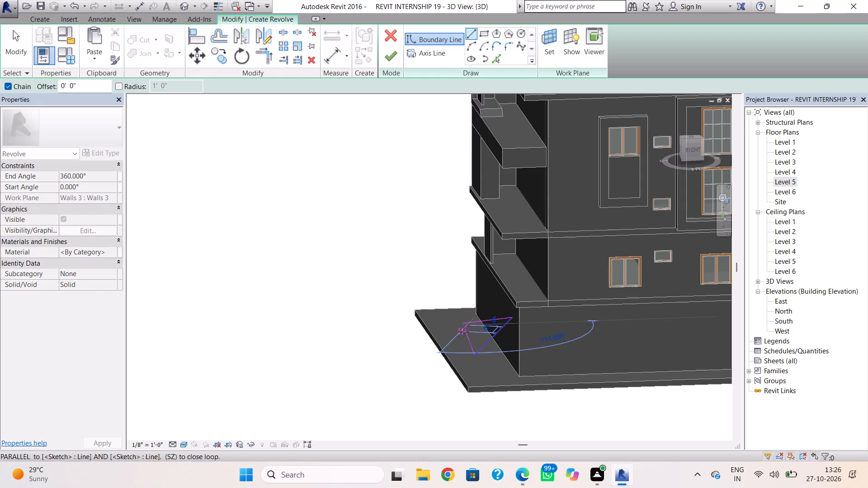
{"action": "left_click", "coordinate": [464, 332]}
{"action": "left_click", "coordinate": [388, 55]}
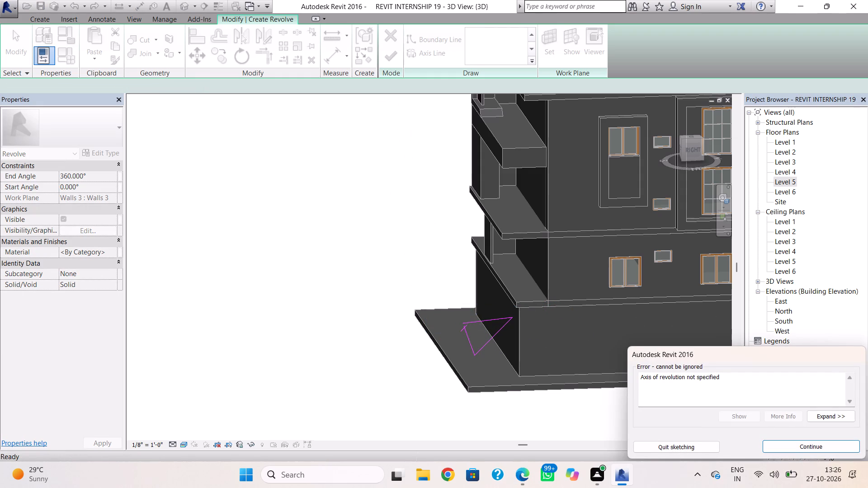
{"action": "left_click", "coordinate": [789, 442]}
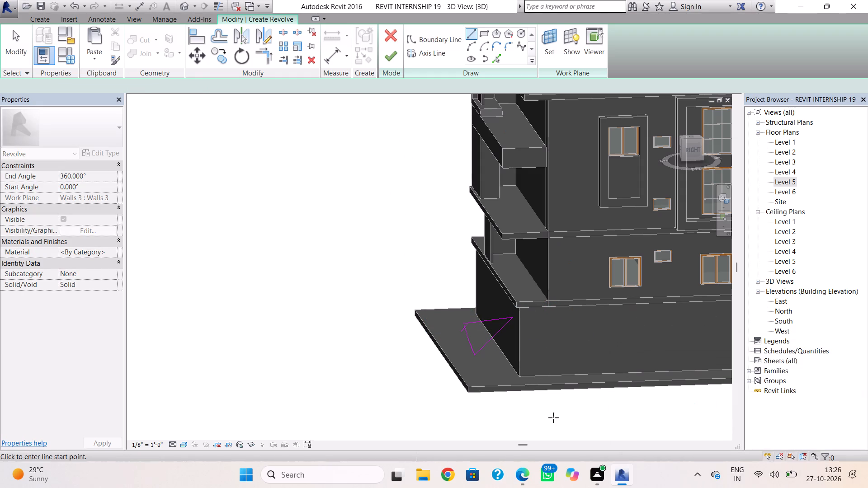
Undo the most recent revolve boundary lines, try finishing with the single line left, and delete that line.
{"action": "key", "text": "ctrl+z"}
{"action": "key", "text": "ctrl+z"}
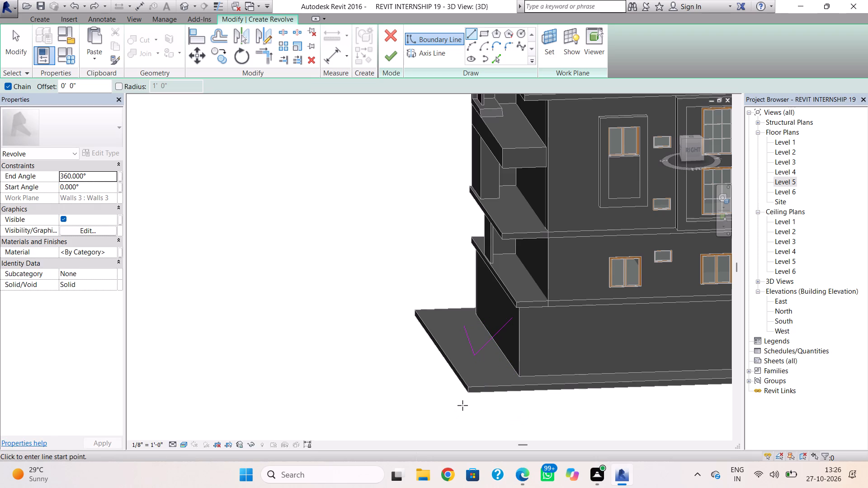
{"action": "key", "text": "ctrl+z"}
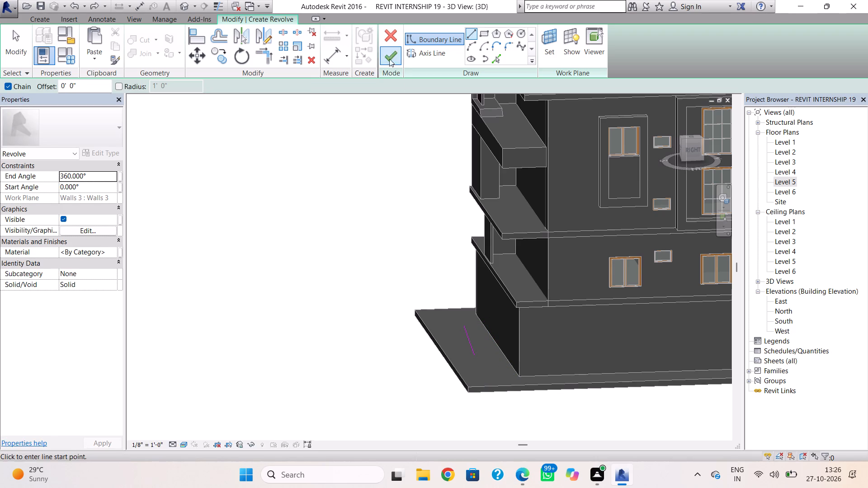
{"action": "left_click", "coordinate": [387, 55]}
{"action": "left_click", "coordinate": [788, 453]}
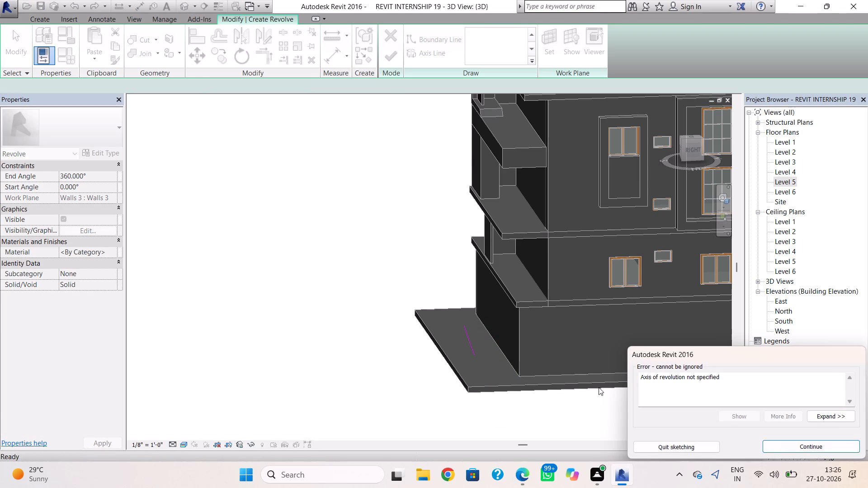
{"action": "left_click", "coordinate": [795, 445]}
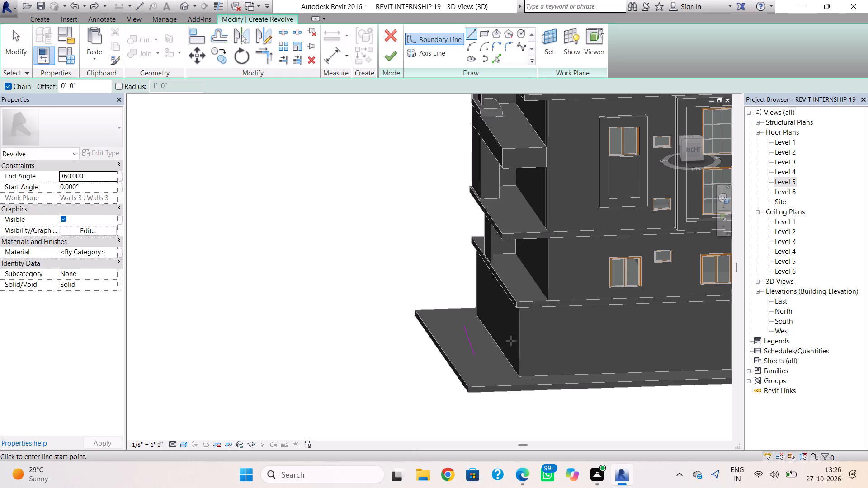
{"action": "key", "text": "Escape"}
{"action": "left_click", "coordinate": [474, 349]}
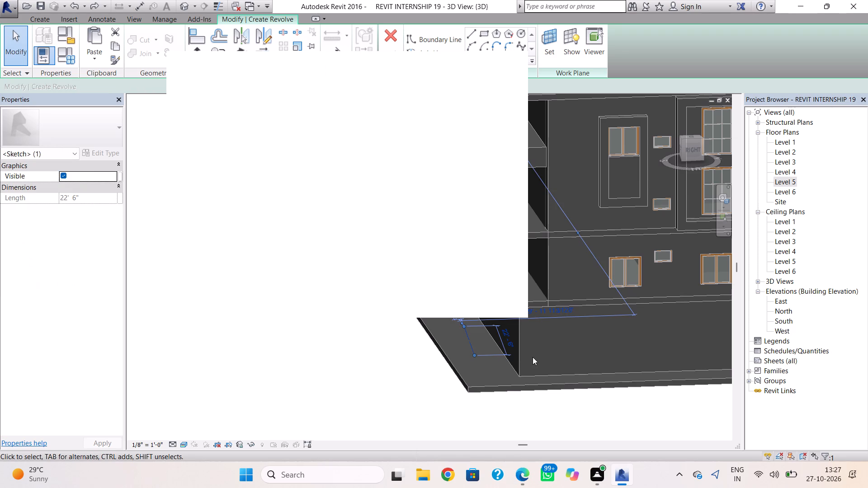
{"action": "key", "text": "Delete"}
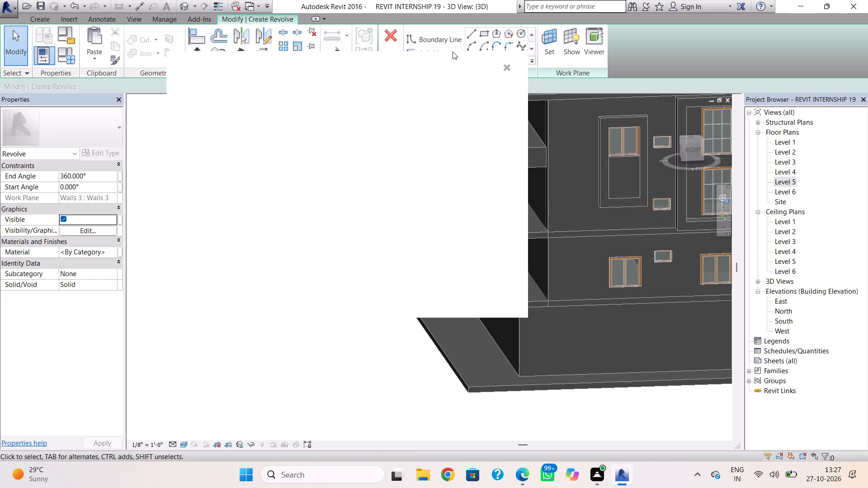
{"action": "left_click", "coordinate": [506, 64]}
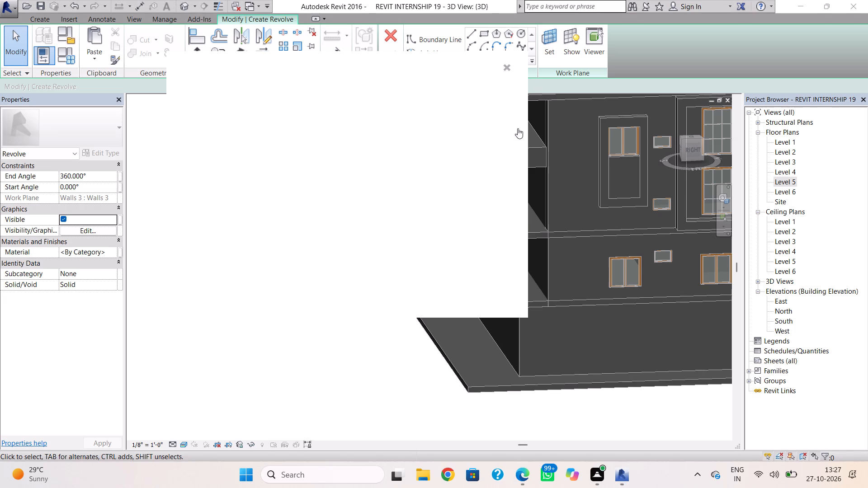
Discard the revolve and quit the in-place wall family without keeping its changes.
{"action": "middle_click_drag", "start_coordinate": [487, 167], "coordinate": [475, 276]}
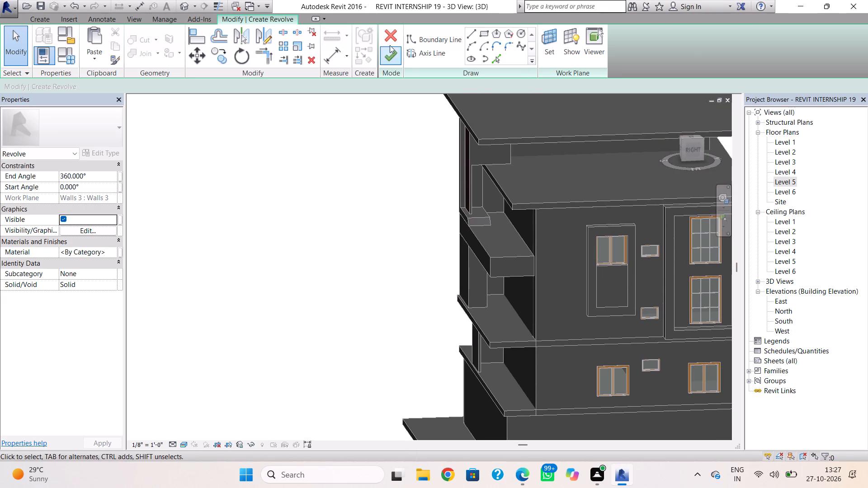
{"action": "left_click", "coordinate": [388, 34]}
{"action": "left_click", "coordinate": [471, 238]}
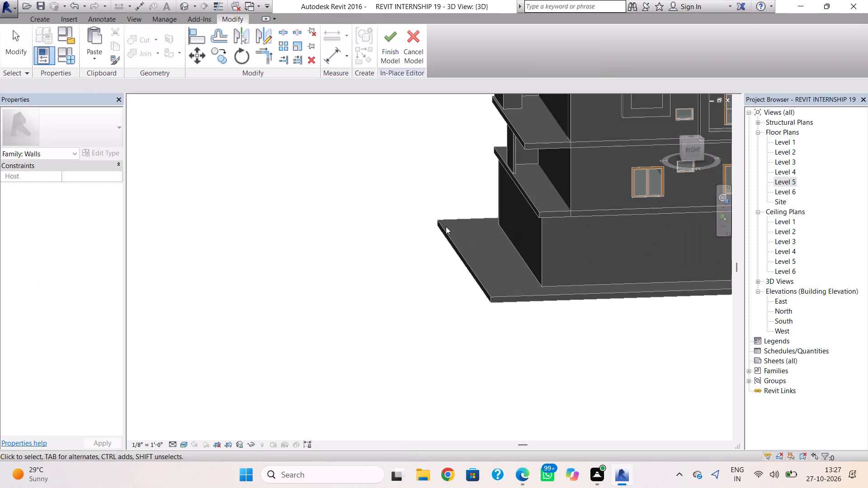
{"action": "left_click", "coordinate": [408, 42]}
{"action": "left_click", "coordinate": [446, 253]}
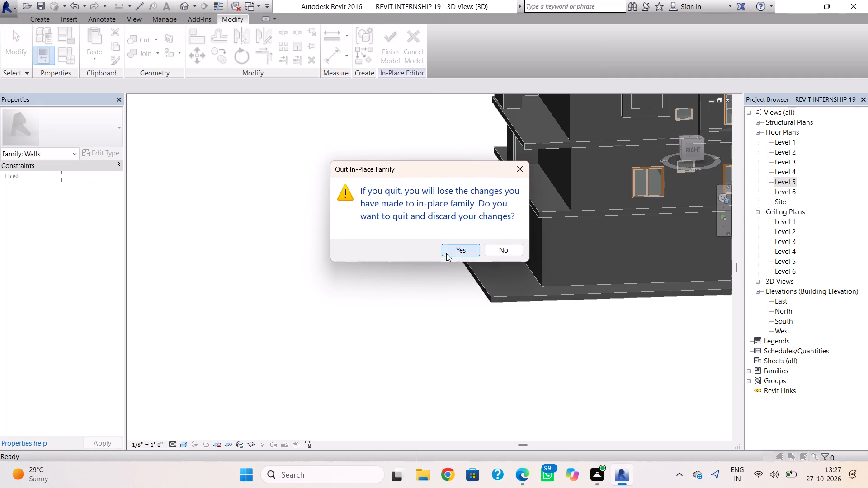
Start a Handrail - Rectangular railing by sketched path and open the Level 3 floor plan at the front balcony.
{"action": "middle_click_drag", "start_coordinate": [438, 247], "coordinate": [326, 350]}
{"action": "scroll", "coordinate": [337, 338], "scroll_direction": "down", "scroll_amount": 3}
{"action": "middle_click", "coordinate": [337, 338]}
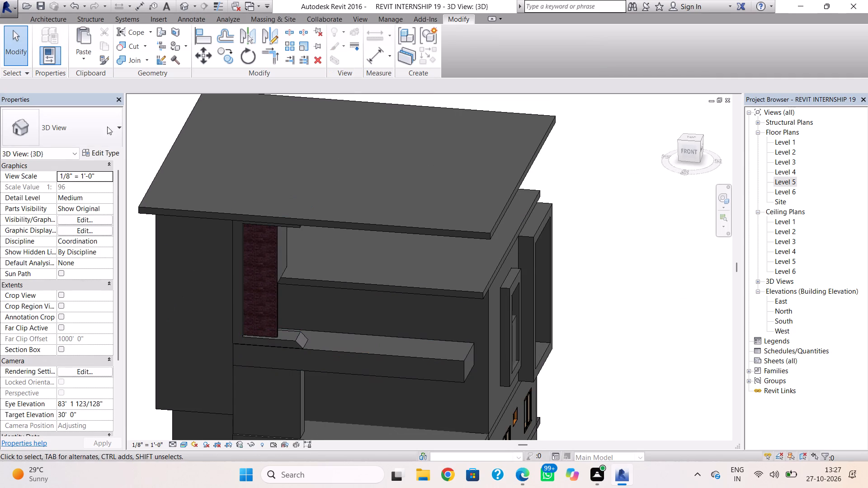
{"action": "left_click", "coordinate": [60, 22]}
{"action": "left_click", "coordinate": [372, 40]}
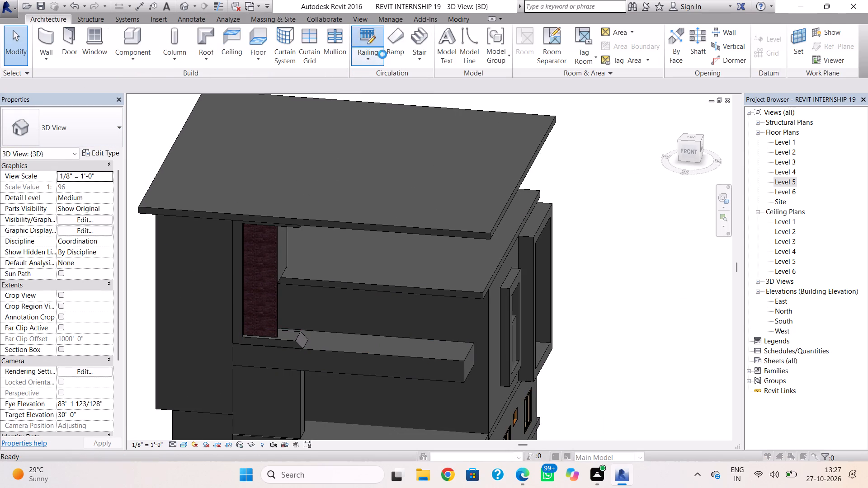
{"action": "left_click", "coordinate": [461, 213]}
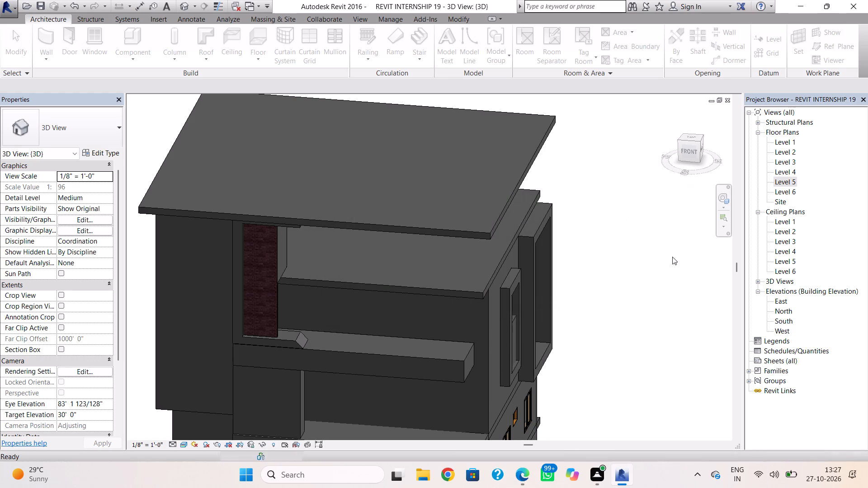
{"action": "scroll", "coordinate": [550, 273], "scroll_direction": "down", "scroll_amount": 1}
{"action": "middle_click_drag", "start_coordinate": [533, 260], "coordinate": [504, 199]}
{"action": "scroll", "coordinate": [480, 256], "scroll_direction": "down", "scroll_amount": 3}
{"action": "middle_click_drag", "start_coordinate": [480, 258], "coordinate": [464, 206]}
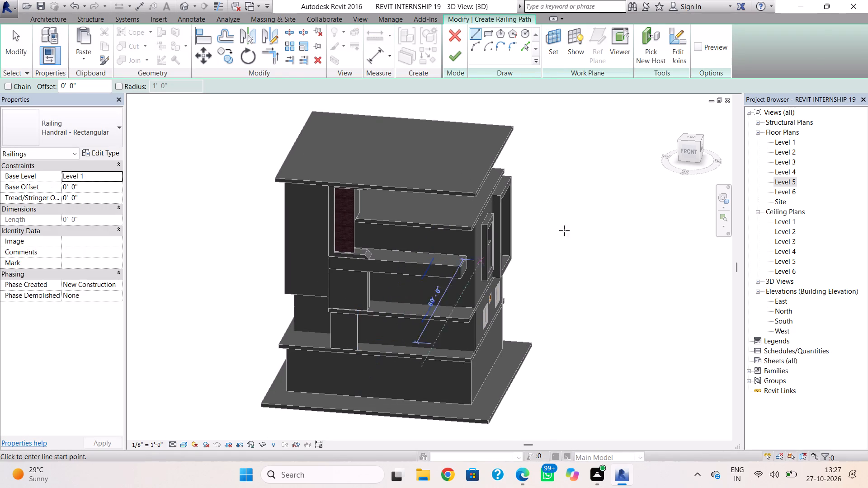
{"action": "double_click", "coordinate": [783, 160]}
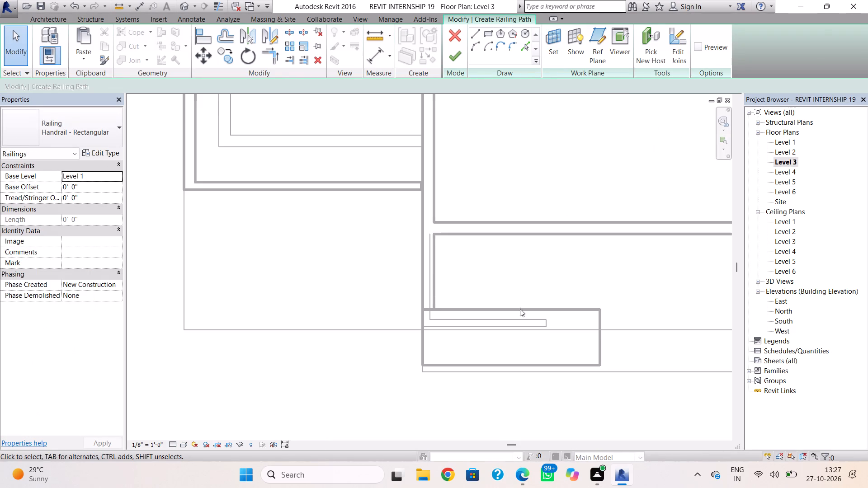
{"action": "scroll", "coordinate": [622, 314], "scroll_direction": "down", "scroll_amount": 2}
{"action": "middle_click_drag", "start_coordinate": [610, 305], "coordinate": [458, 280]}
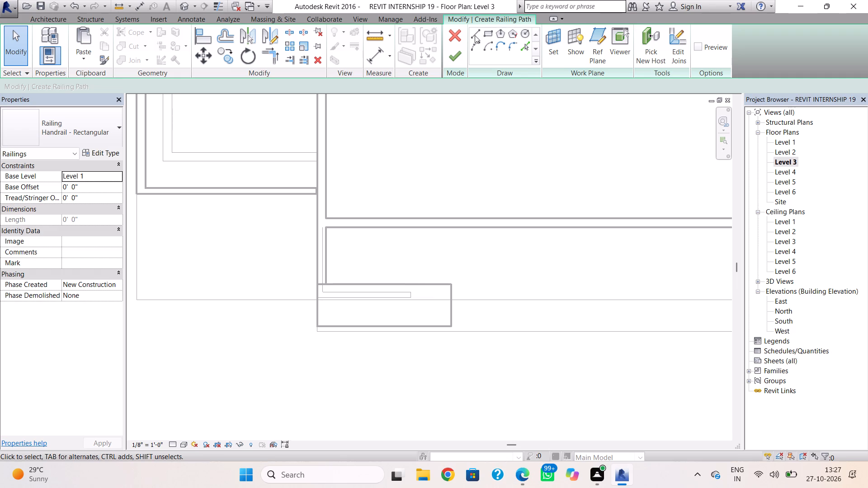
Sketch the railing path about 26'-6" along the front from the rectangular block, with a perpendicular return of about 5'-6" toward the wall.
{"action": "left_click", "coordinate": [475, 35]}
{"action": "left_click", "coordinate": [453, 300]}
{"action": "scroll", "coordinate": [604, 295], "scroll_direction": "down", "scroll_amount": 2}
{"action": "middle_click_drag", "start_coordinate": [604, 295], "coordinate": [396, 293]}
{"action": "scroll", "coordinate": [604, 295], "scroll_direction": "down", "scroll_amount": 1}
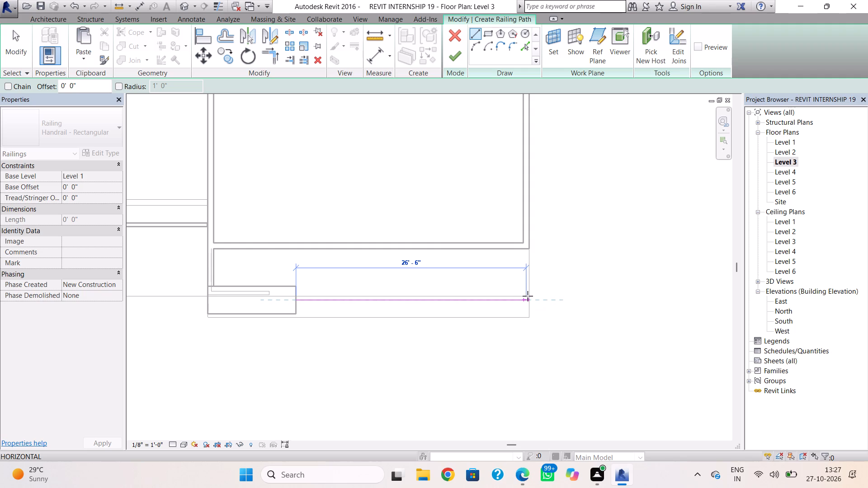
{"action": "left_click", "coordinate": [525, 301]}
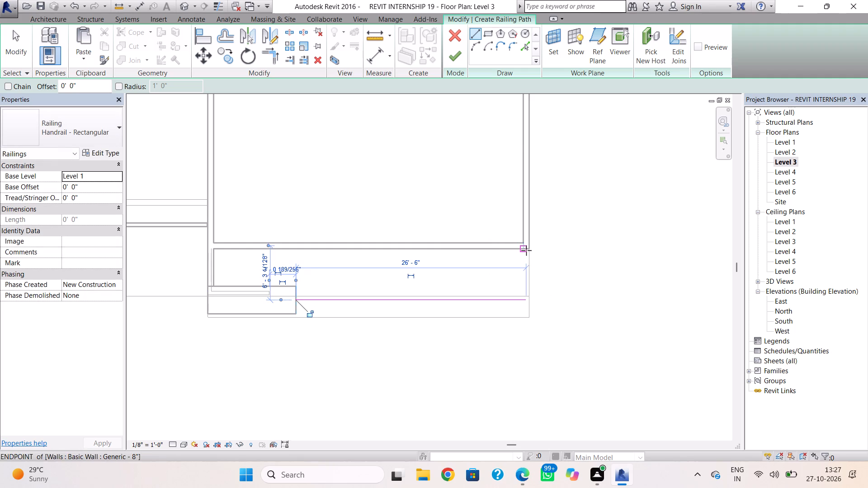
{"action": "left_click", "coordinate": [525, 300]}
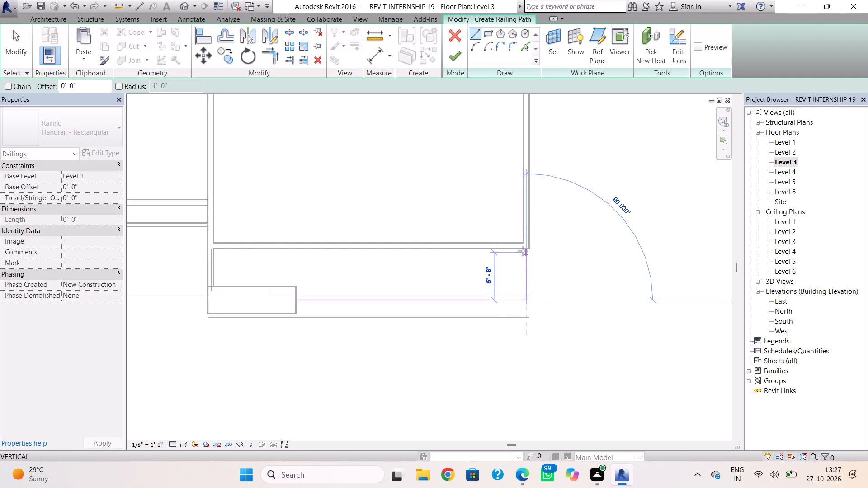
{"action": "left_click", "coordinate": [523, 250]}
{"action": "key", "text": "Escape"}
{"action": "key", "text": "Escape"}
Extend the return line's upper end to the building wall, making it 6'-0" long, and finish the railing path.
{"action": "scroll", "coordinate": [527, 265], "scroll_direction": "up", "scroll_amount": 2}
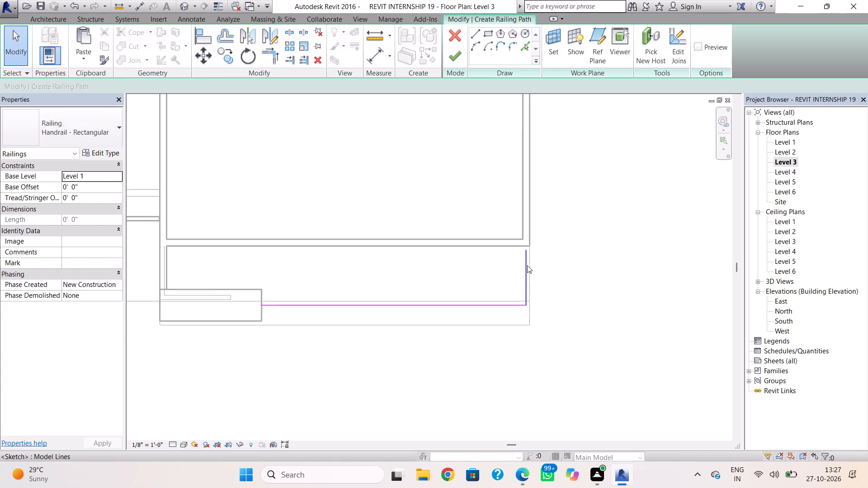
{"action": "scroll", "coordinate": [527, 265], "scroll_direction": "up", "scroll_amount": 2}
{"action": "left_click", "coordinate": [525, 265]}
{"action": "left_click_drag", "start_coordinate": [527, 244], "coordinate": [526, 236]}
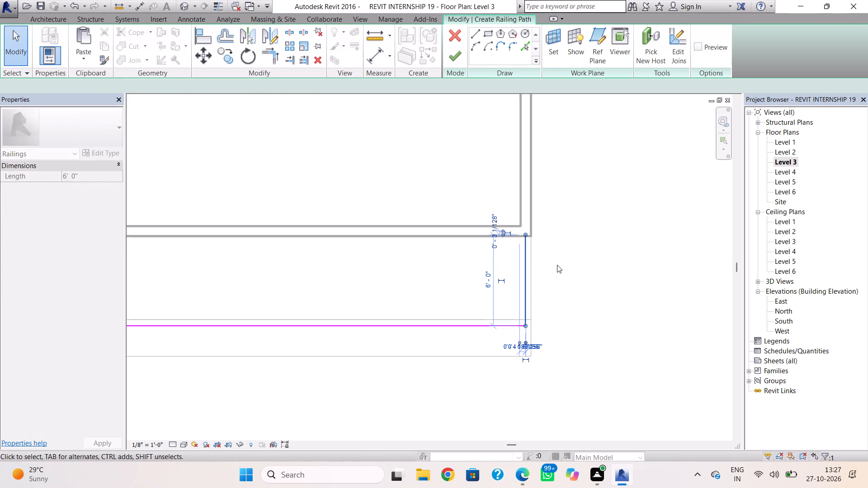
{"action": "left_click", "coordinate": [557, 265]}
{"action": "left_click", "coordinate": [455, 61]}
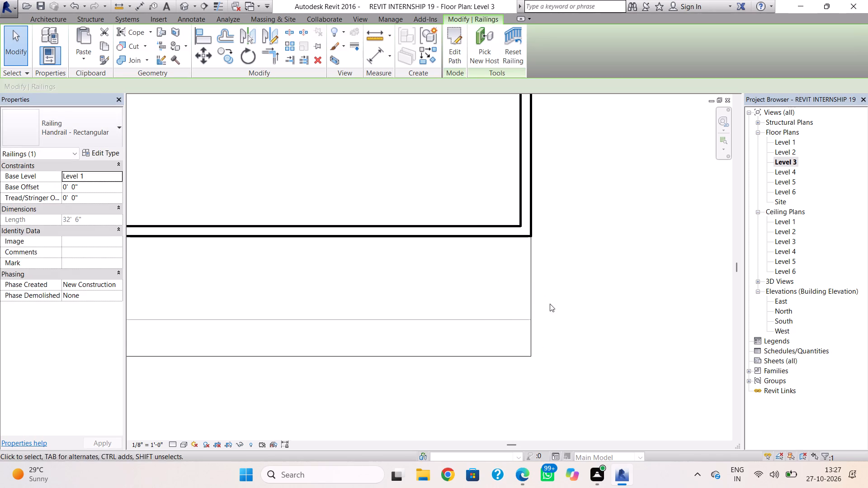
In the 3D view, set the new handrail's base level to Level 3 and raise it to Level 4.
{"action": "left_click", "coordinate": [182, 5]}
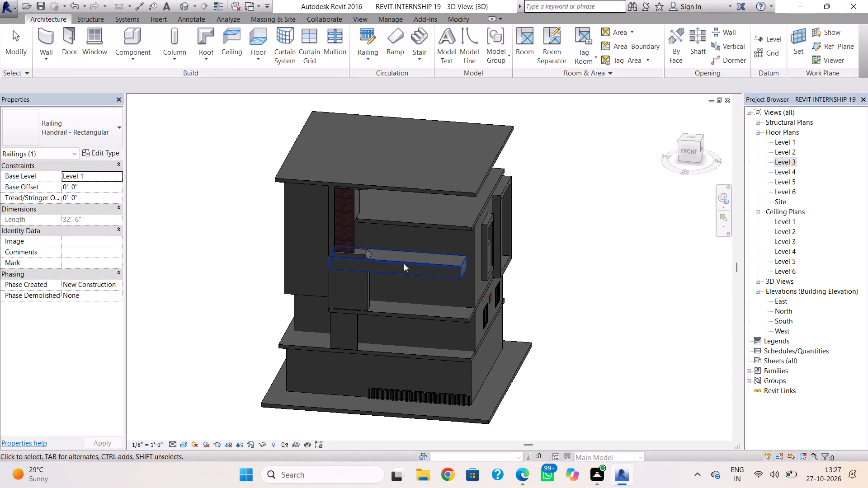
{"action": "left_click", "coordinate": [433, 399]}
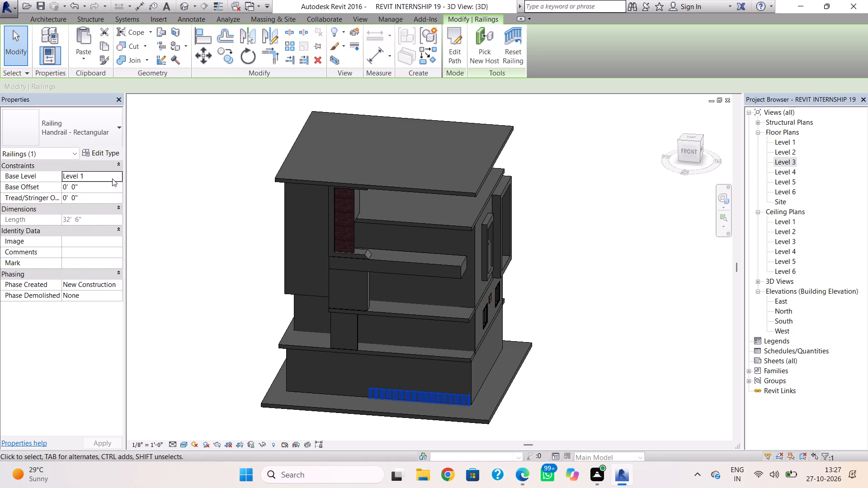
{"action": "left_click", "coordinate": [105, 174]}
{"action": "left_click", "coordinate": [121, 174]}
{"action": "left_click", "coordinate": [95, 214]}
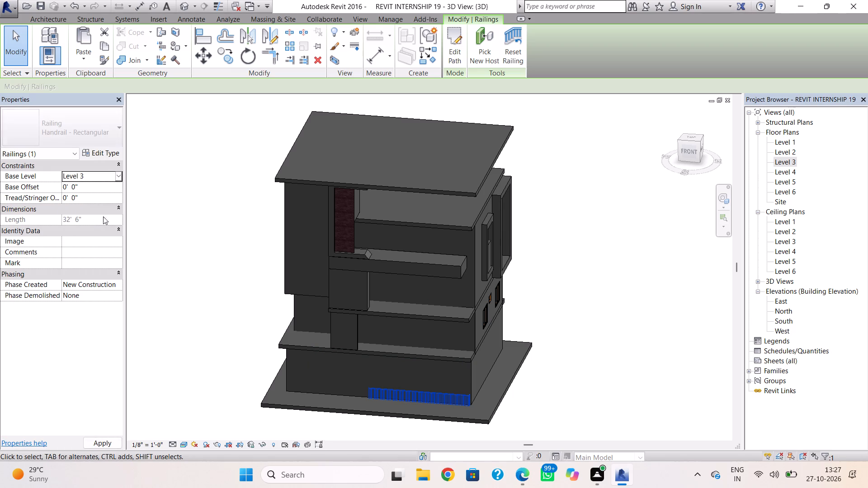
{"action": "left_click", "coordinate": [109, 173]}
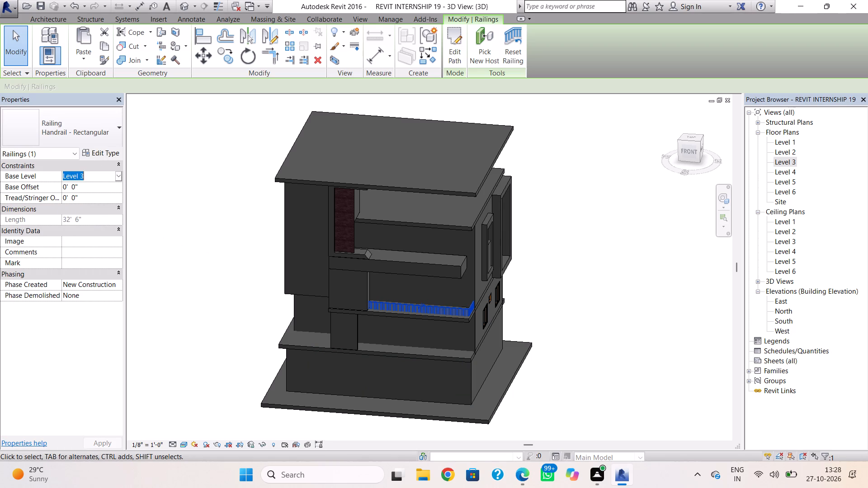
{"action": "left_click", "coordinate": [122, 177]}
{"action": "left_click", "coordinate": [96, 221]}
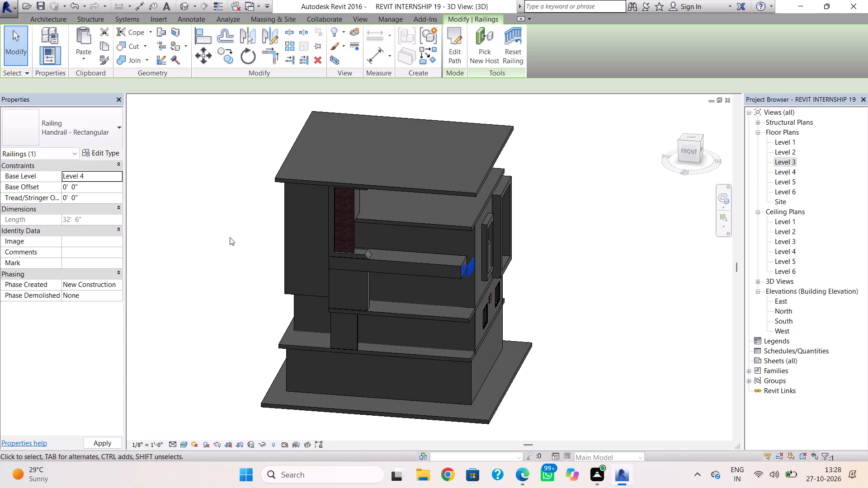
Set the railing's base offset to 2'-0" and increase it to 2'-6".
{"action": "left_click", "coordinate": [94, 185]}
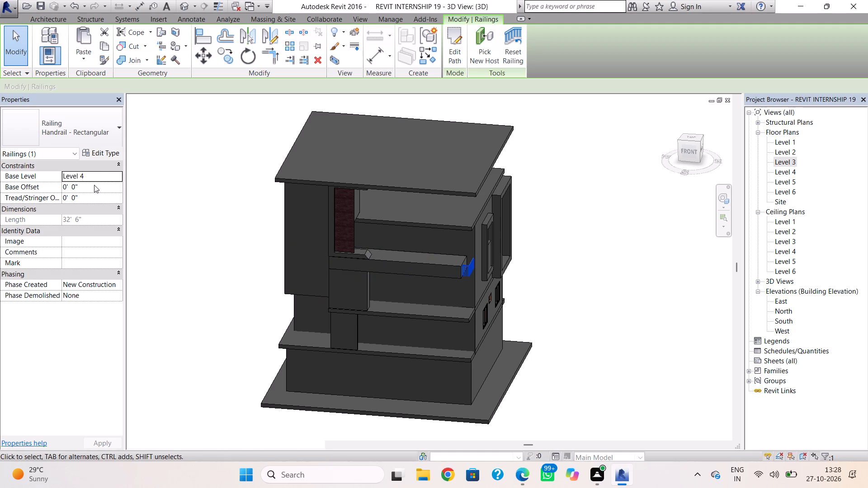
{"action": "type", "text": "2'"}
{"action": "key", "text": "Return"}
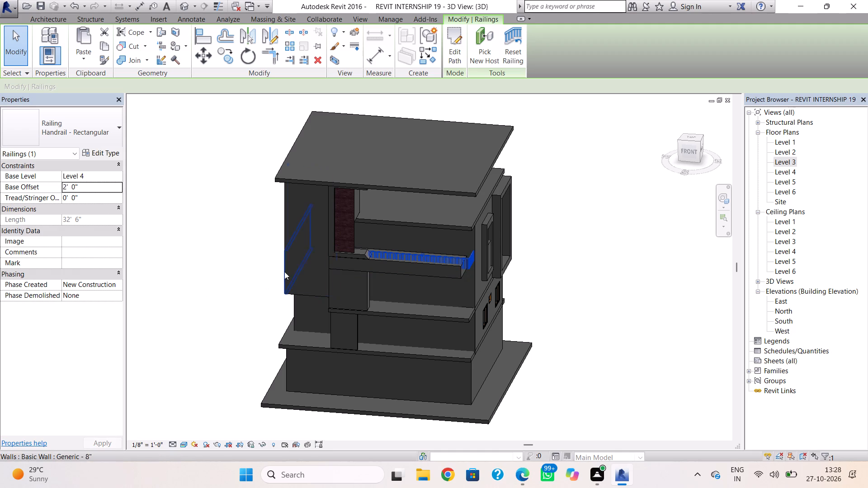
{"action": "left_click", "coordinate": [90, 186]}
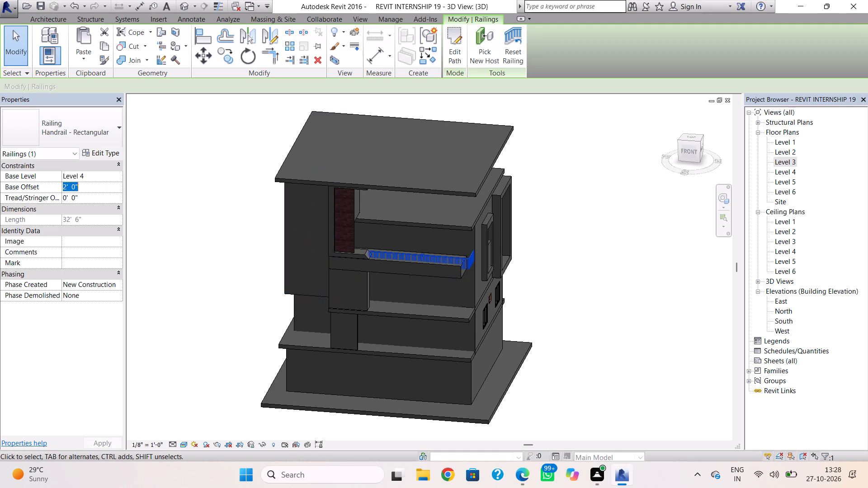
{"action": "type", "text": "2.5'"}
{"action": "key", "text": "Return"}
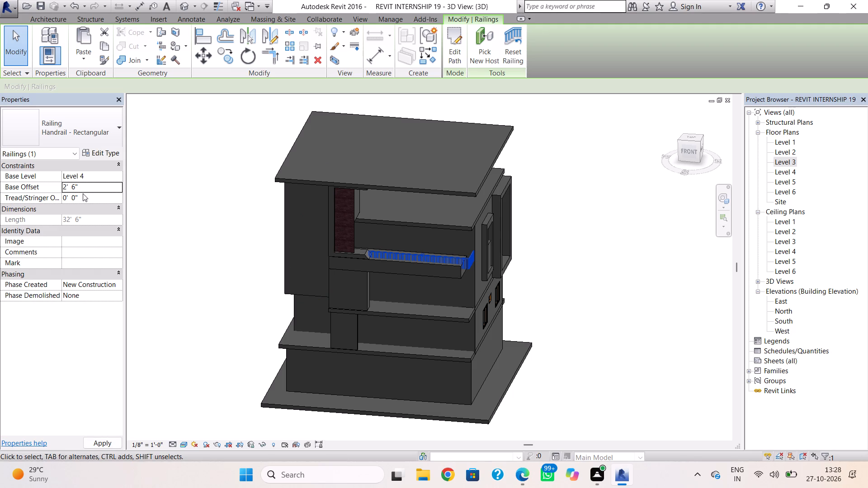
Nudge the railing six increments along the balcony toward the brick wall and dismiss the notification card.
{"action": "key", "text": "Left"}
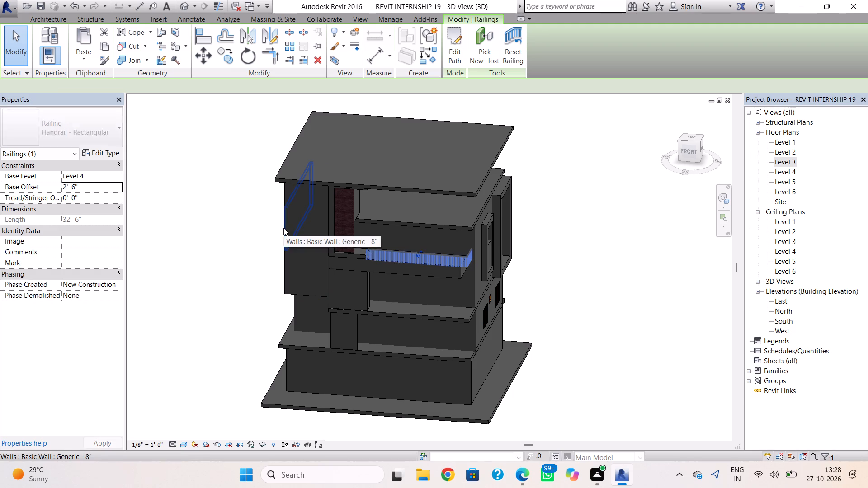
{"action": "key", "text": "Left"}
{"action": "key", "text": "Left"}
{"action": "key", "text": "Left"}
{"action": "key", "text": "Left"}
{"action": "key", "text": "Left"}
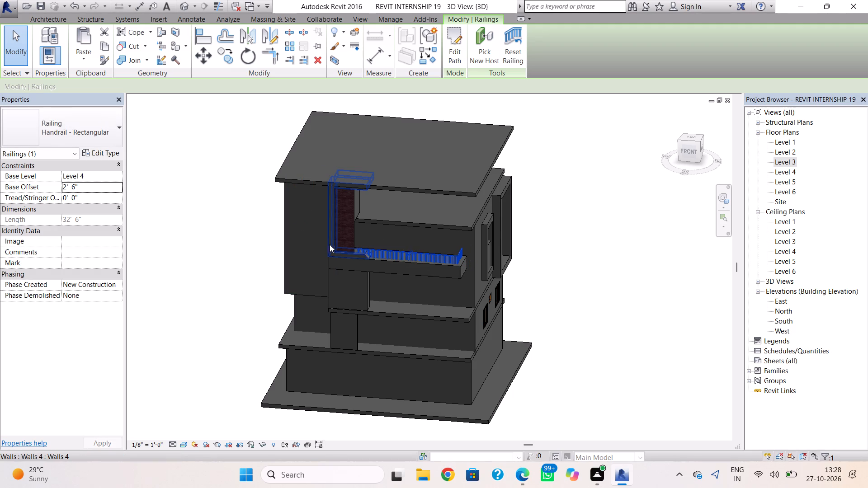
{"action": "scroll", "coordinate": [415, 259], "scroll_direction": "up", "scroll_amount": 4}
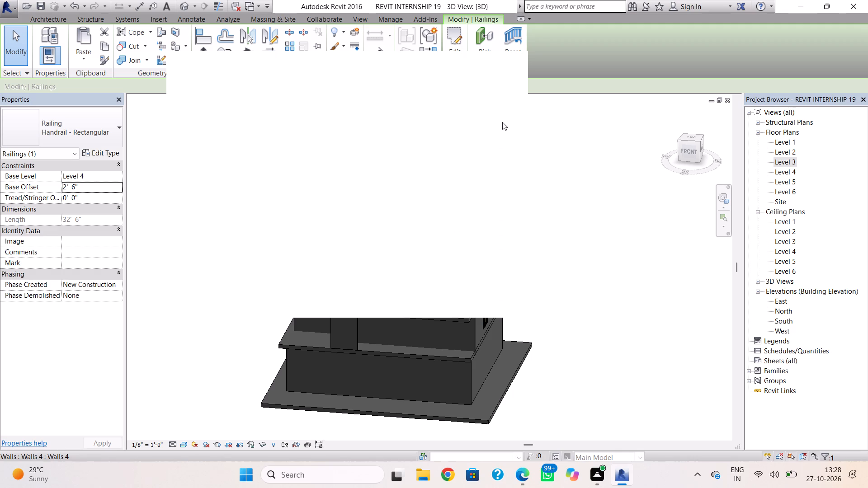
{"action": "left_click", "coordinate": [508, 67]}
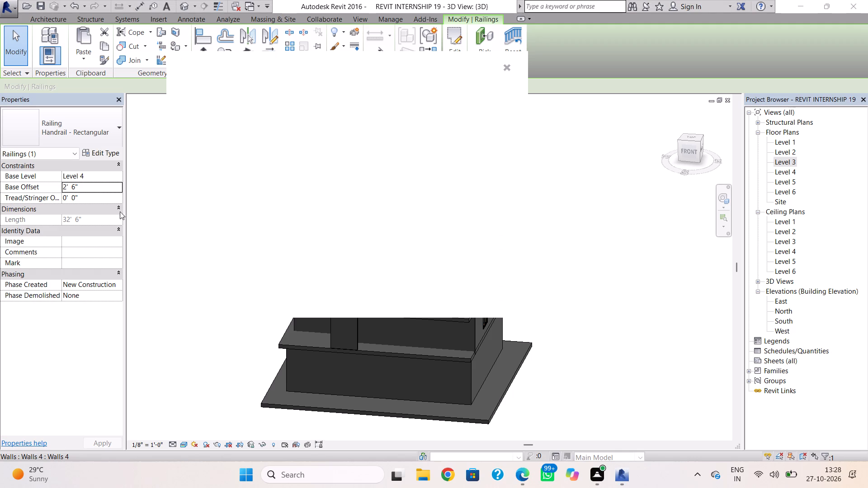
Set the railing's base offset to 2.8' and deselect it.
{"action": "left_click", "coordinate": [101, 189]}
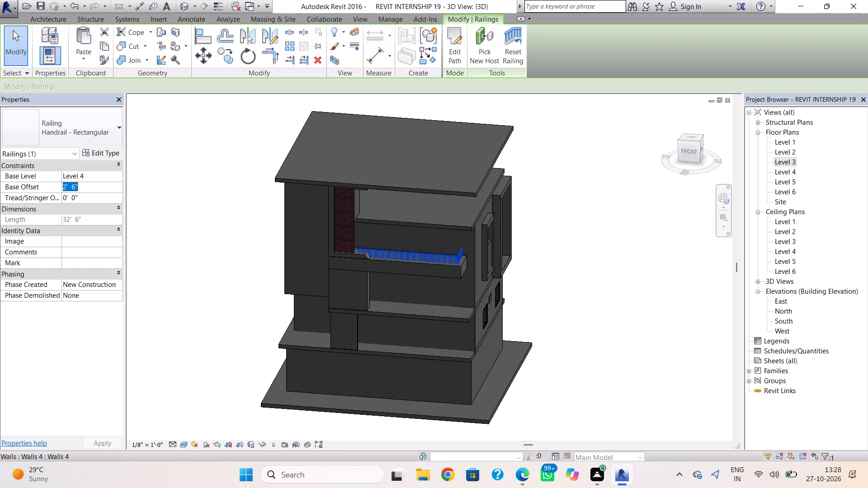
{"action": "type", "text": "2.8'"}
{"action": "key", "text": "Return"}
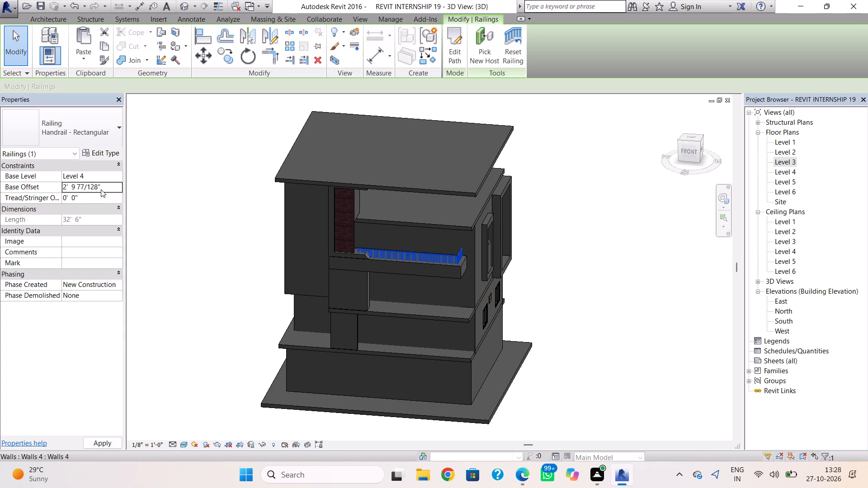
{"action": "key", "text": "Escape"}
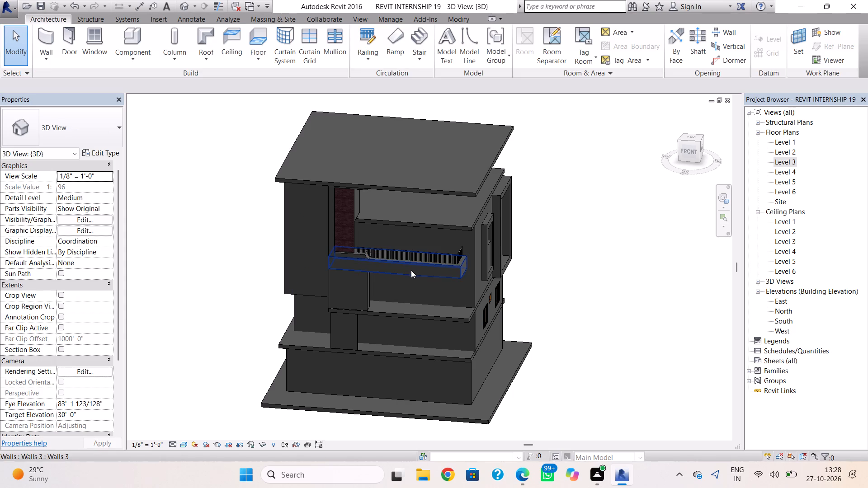
Nudge the railing six increments toward the brick wall and three increments back toward the building.
{"action": "scroll", "coordinate": [411, 270], "scroll_direction": "up", "scroll_amount": 9}
{"action": "left_click", "coordinate": [329, 218]}
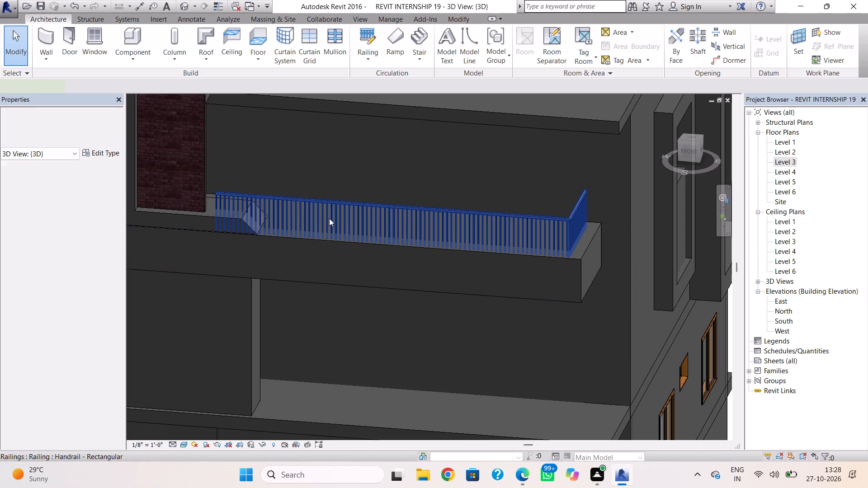
{"action": "key", "text": "Left"}
{"action": "key", "text": "Left"}
{"action": "key", "text": "Left"}
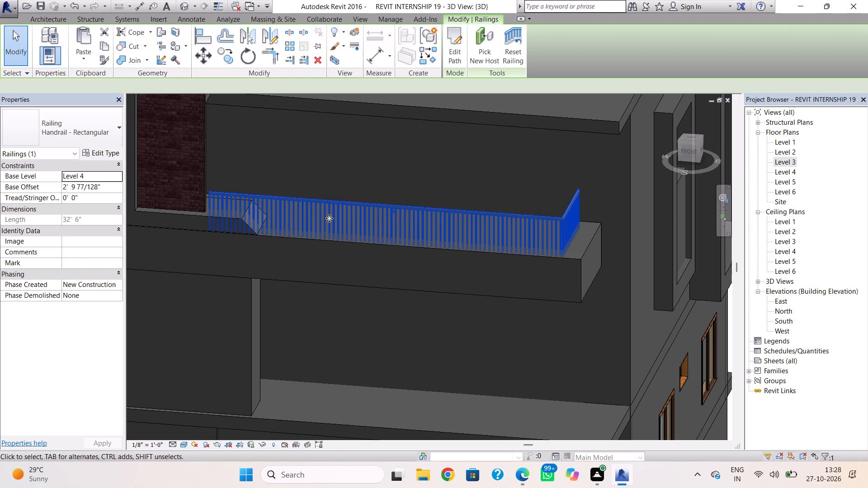
{"action": "key", "text": "Left"}
{"action": "key", "text": "Up"}
{"action": "key", "text": "Up"}
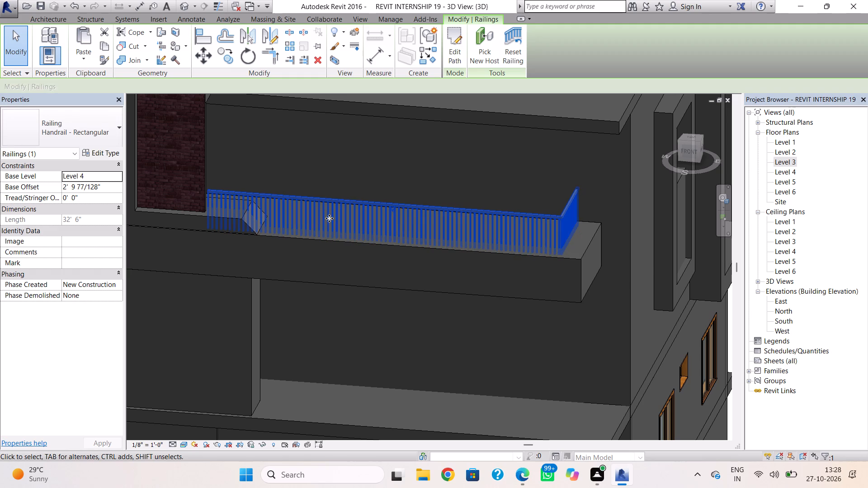
{"action": "key", "text": "Up"}
{"action": "key", "text": "Left"}
{"action": "key", "text": "Left"}
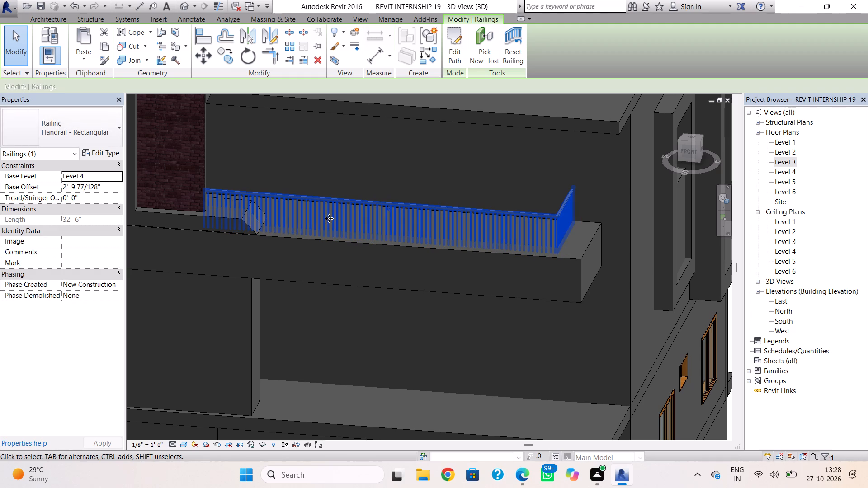
In the front view, fine-tune the railing's position along the balcony so its end meets the brick wall's edge.
{"action": "left_click", "coordinate": [688, 154]}
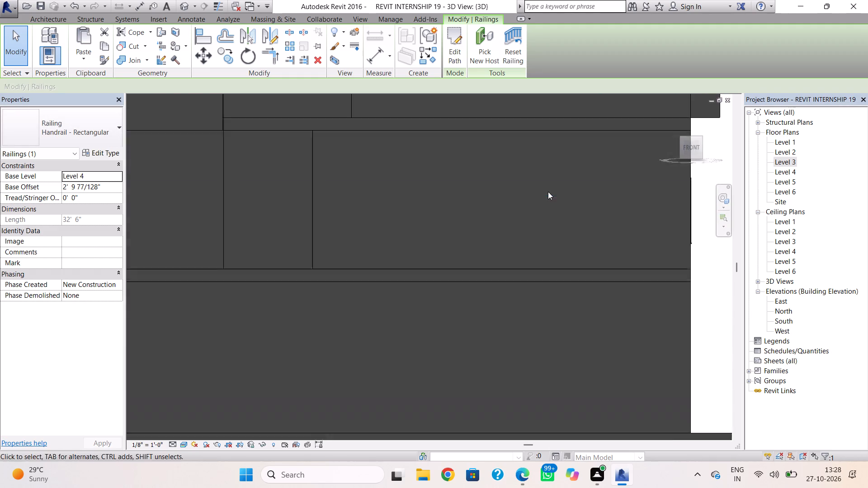
{"action": "scroll", "coordinate": [501, 207], "scroll_direction": "up", "scroll_amount": 3}
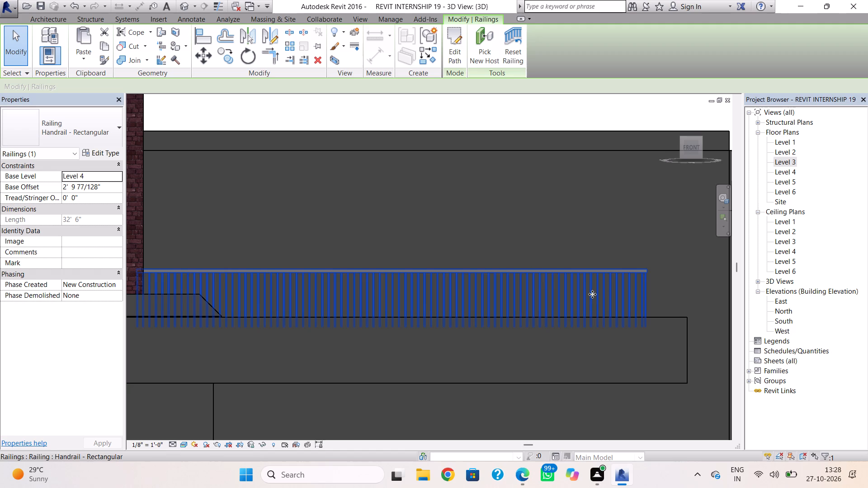
{"action": "left_click", "coordinate": [607, 290]}
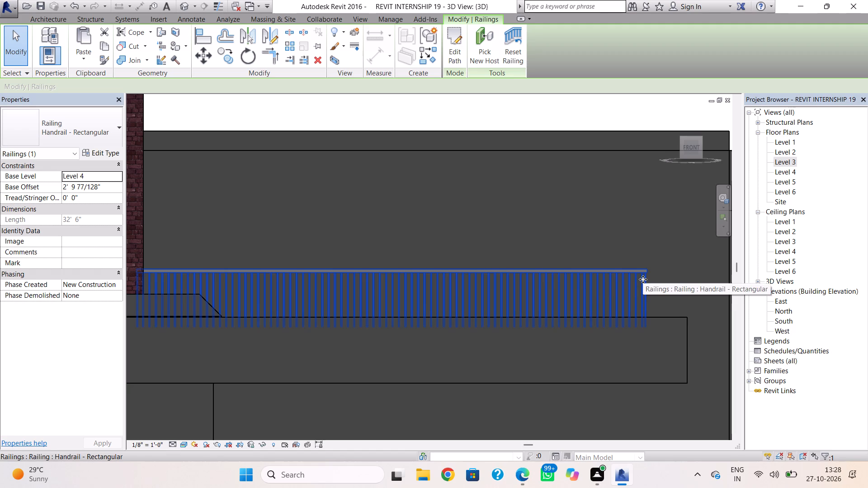
{"action": "key", "text": "Right"}
{"action": "key", "text": "Right"}
{"action": "key", "text": "Right"}
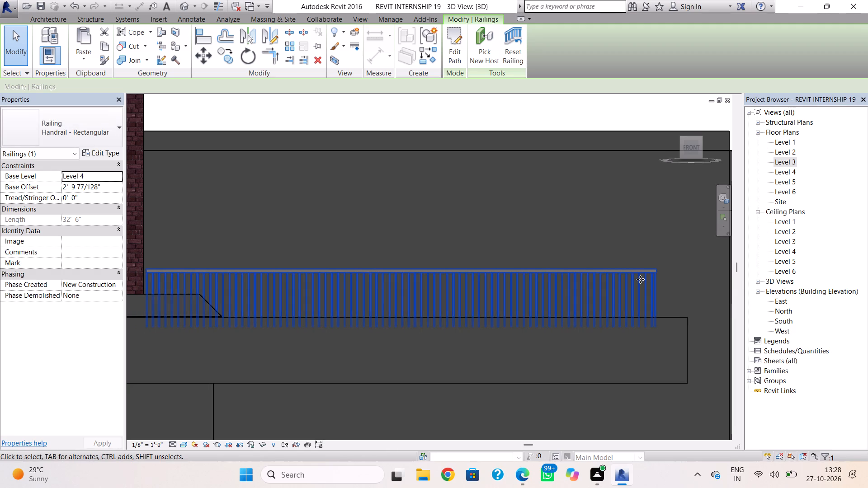
{"action": "key", "text": "Left"}
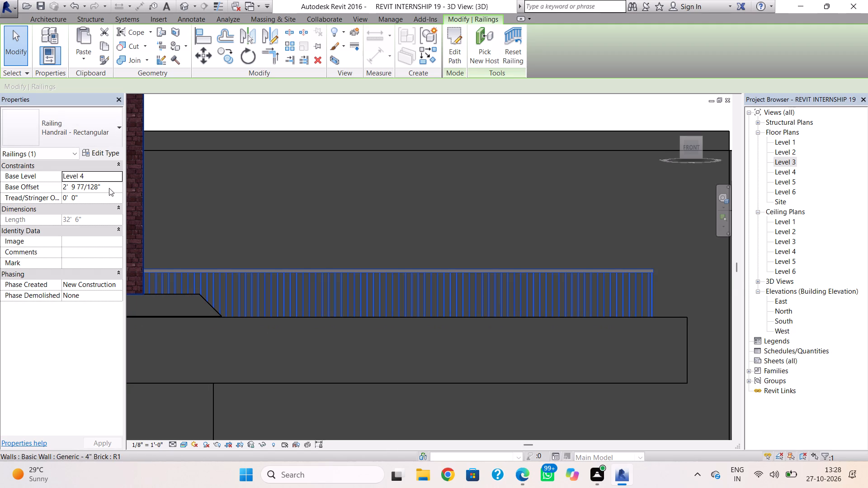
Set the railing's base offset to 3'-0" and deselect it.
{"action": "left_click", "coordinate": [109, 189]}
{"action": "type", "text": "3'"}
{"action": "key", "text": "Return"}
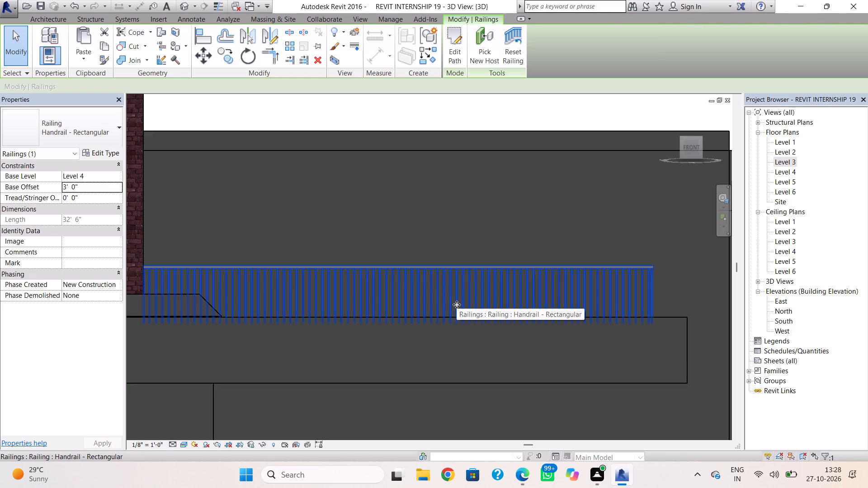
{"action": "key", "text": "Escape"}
Change the balcony railing's type to Glass Panel - Bottom Fill.
{"action": "scroll", "coordinate": [444, 316], "scroll_direction": "down", "scroll_amount": 2}
{"action": "left_click", "coordinate": [438, 290]}
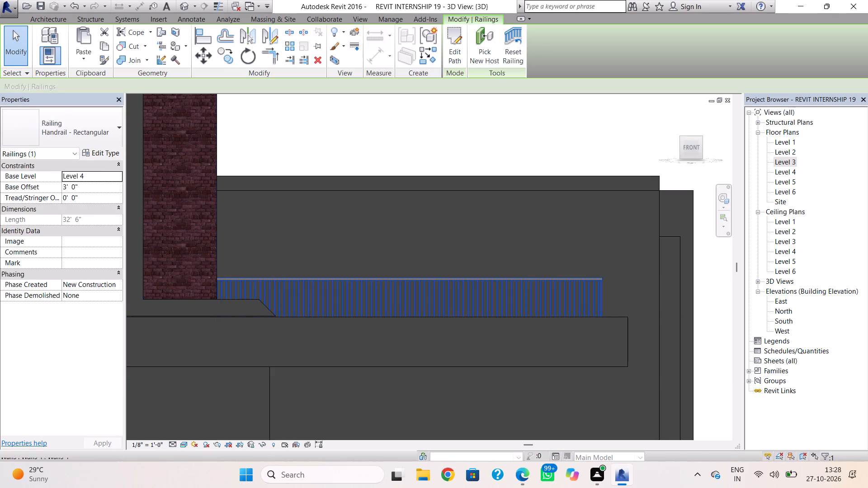
{"action": "left_click", "coordinate": [98, 134]}
{"action": "left_click", "coordinate": [90, 187]}
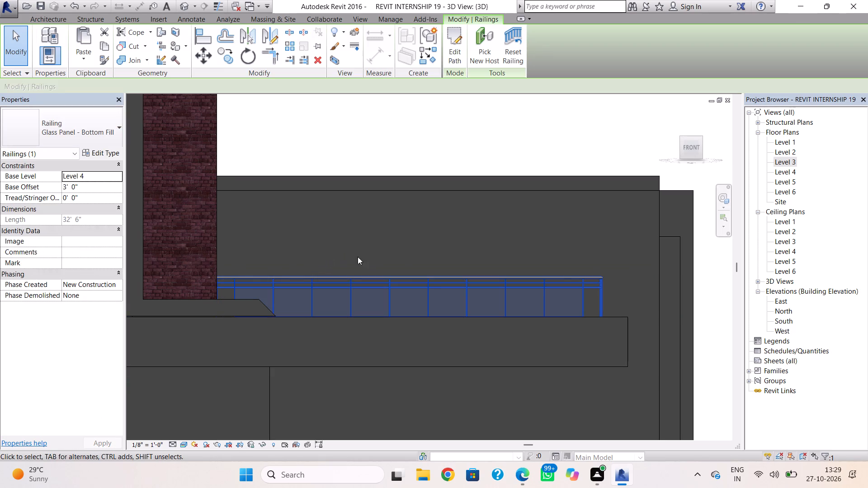
{"action": "key", "text": "Escape"}
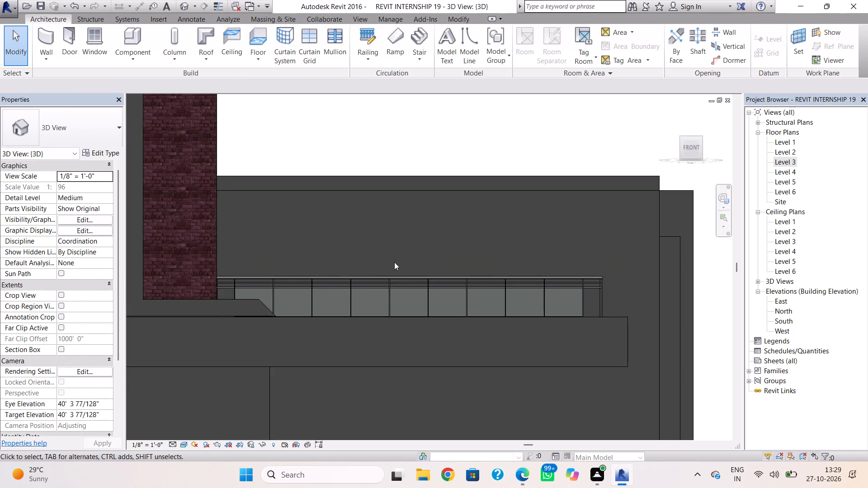
Set the glass railing's base offset to 3'-6".
{"action": "left_click", "coordinate": [345, 279]}
{"action": "left_click", "coordinate": [100, 186]}
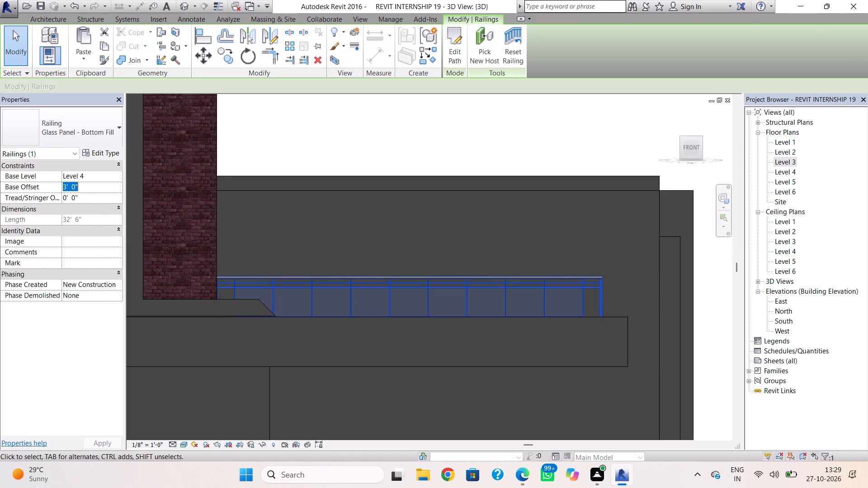
{"action": "type", "text": "3.5'"}
{"action": "key", "text": "Return"}
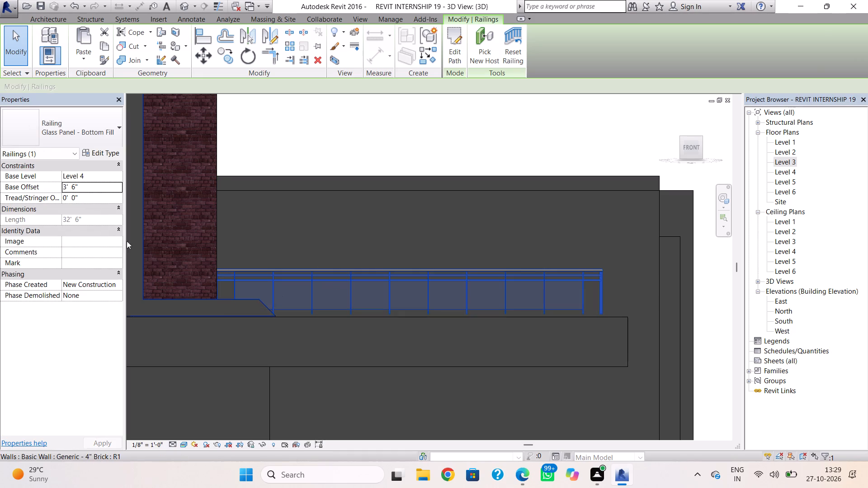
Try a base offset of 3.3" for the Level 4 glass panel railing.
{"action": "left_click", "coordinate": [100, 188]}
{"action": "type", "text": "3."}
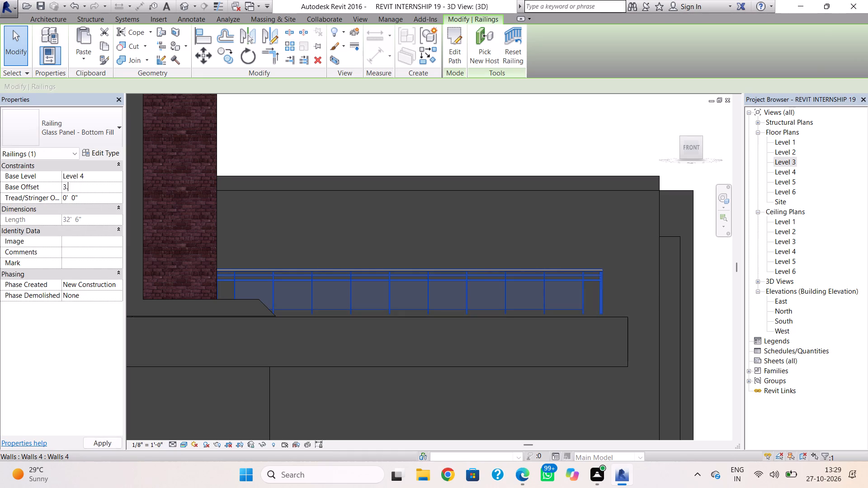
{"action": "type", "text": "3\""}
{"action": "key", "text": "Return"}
Set the Level 4 glass panel railing's base offset to 3'-4" and deselect it.
{"action": "left_click", "coordinate": [100, 188]}
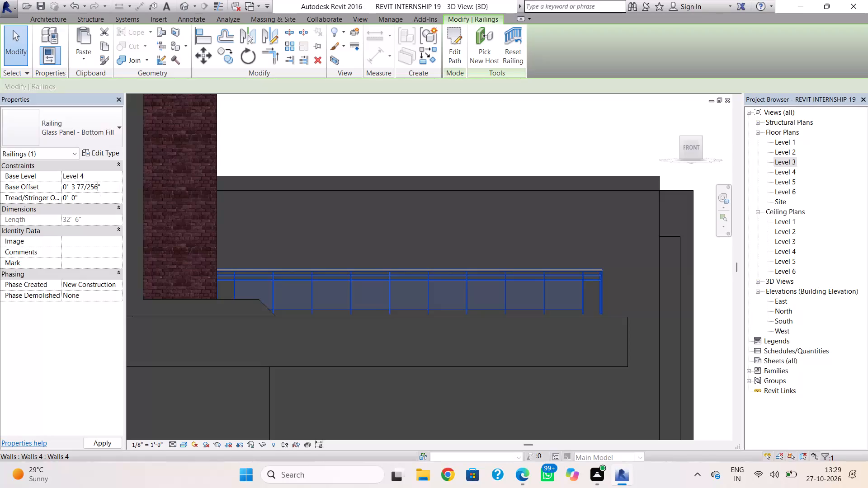
{"action": "key", "text": "BackSpace"}
{"action": "key", "text": "BackSpace"}
{"action": "key", "text": "BackSpace"}
{"action": "key", "text": "BackSpace"}
{"action": "key", "text": "BackSpace"}
{"action": "key", "text": "BackSpace"}
{"action": "key", "text": "BackSpace"}
{"action": "key", "text": "BackSpace"}
{"action": "key", "text": "BackSpace"}
{"action": "key", "text": "BackSpace"}
{"action": "key", "text": "BackSpace"}
{"action": "key", "text": "BackSpace"}
{"action": "key", "text": "BackSpace"}
{"action": "key", "text": "BackSpace"}
{"action": "key", "text": "BackSpace"}
{"action": "key", "text": "BackSpace"}
{"action": "key", "text": "BackSpace"}
{"action": "key", "text": "BackSpace"}
{"action": "key", "text": "BackSpace"}
{"action": "key", "text": "BackSpace"}
{"action": "key", "text": "Right"}
{"action": "key", "text": "BackSpace"}
{"action": "key", "text": "BackSpace"}
{"action": "type", "text": "3.4\""}
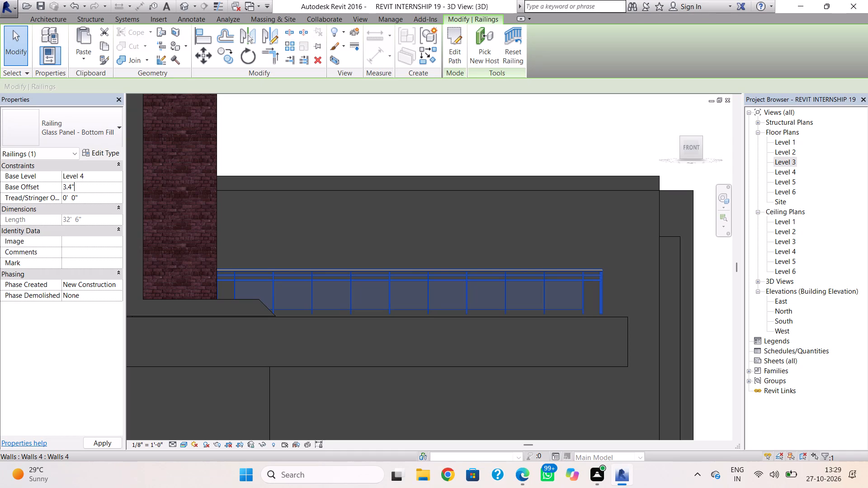
{"action": "key", "text": "BackSpace"}
{"action": "key", "text": "BackSpace"}
{"action": "key", "text": "BackSpace"}
{"action": "key", "text": "apostrophe"}
{"action": "type", "text": "4\""}
{"action": "key", "text": "Return"}
{"action": "key", "text": "Escape"}
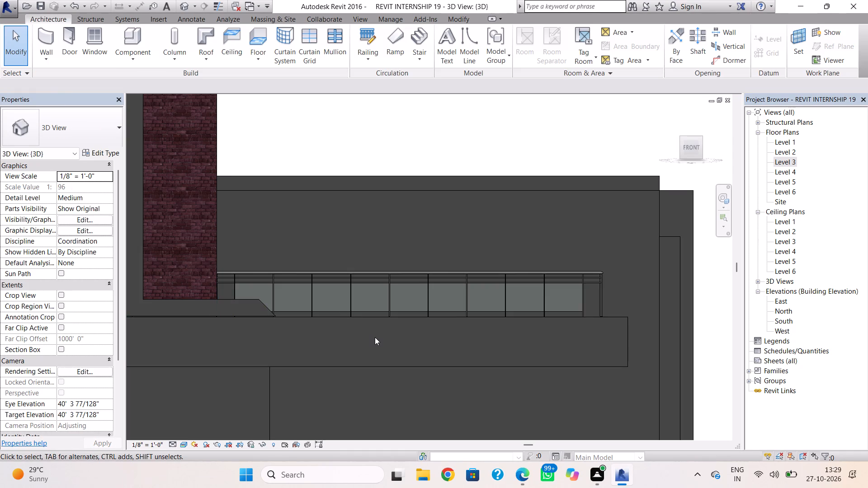
Copy the Level 4 glass panel railing and paste it aligned to Level 3.
{"action": "scroll", "coordinate": [373, 352], "scroll_direction": "down", "scroll_amount": 2}
{"action": "middle_click_drag", "start_coordinate": [377, 358], "coordinate": [377, 409]}
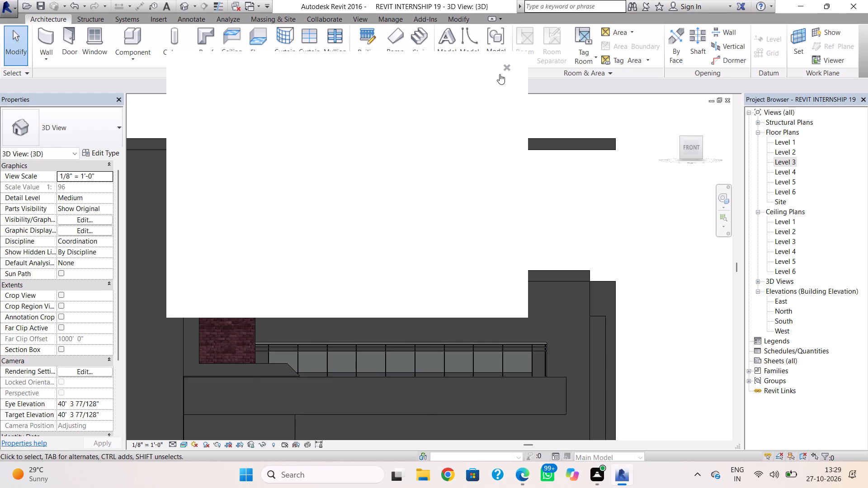
{"action": "left_click", "coordinate": [506, 67]}
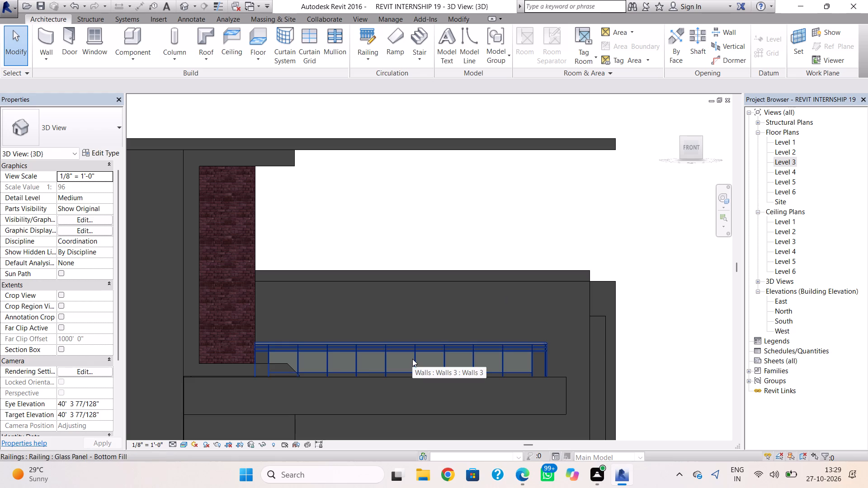
{"action": "left_click", "coordinate": [456, 347]}
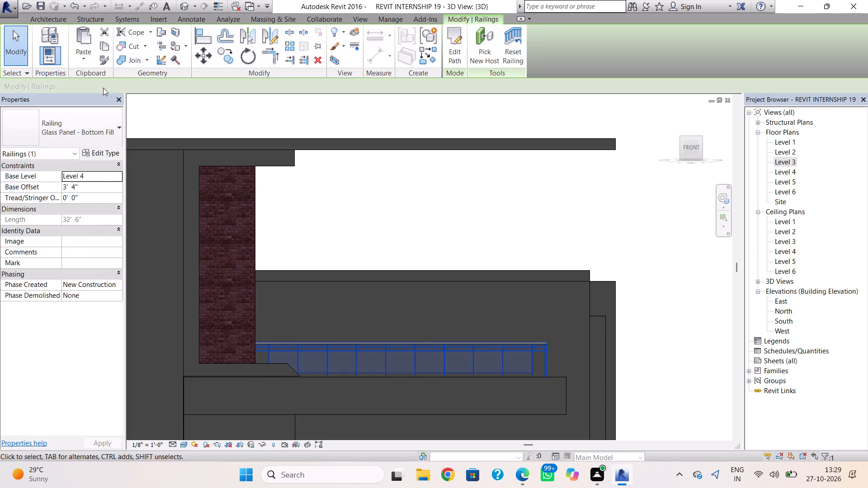
{"action": "left_click", "coordinate": [103, 46]}
{"action": "left_click", "coordinate": [90, 60]}
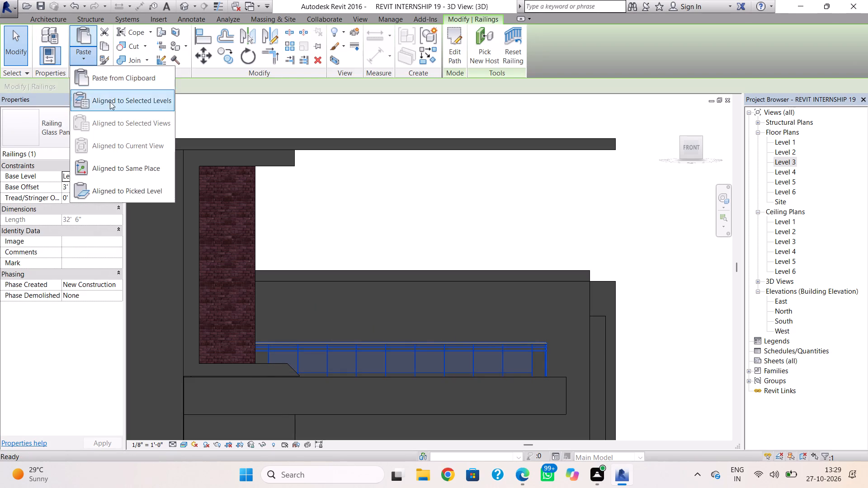
{"action": "left_click", "coordinate": [111, 102]}
{"action": "left_click", "coordinate": [393, 169]}
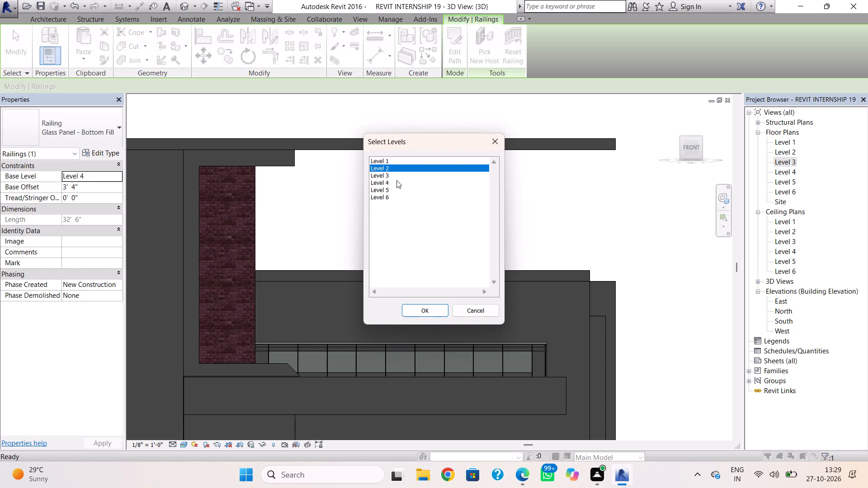
{"action": "left_click", "coordinate": [396, 174]}
{"action": "left_click", "coordinate": [420, 306]}
{"action": "scroll", "coordinate": [422, 305], "scroll_direction": "down", "scroll_amount": 3}
{"action": "middle_click_drag", "start_coordinate": [421, 304], "coordinate": [394, 253]}
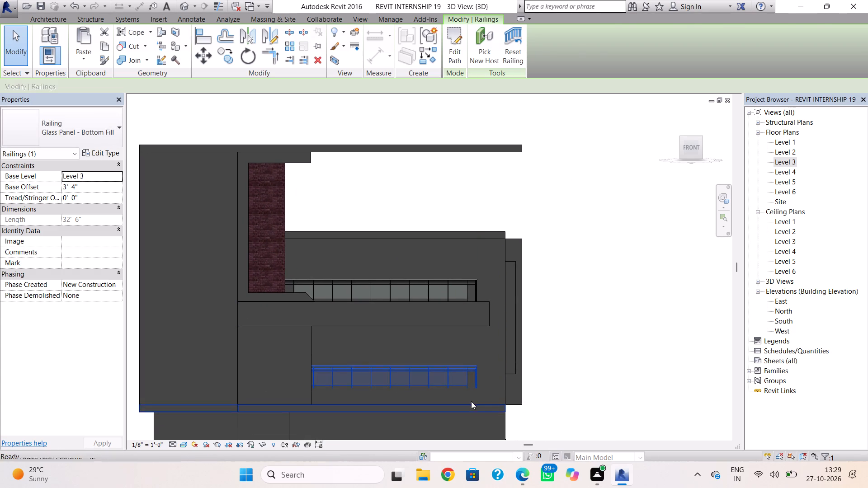
{"action": "key", "text": "Escape"}
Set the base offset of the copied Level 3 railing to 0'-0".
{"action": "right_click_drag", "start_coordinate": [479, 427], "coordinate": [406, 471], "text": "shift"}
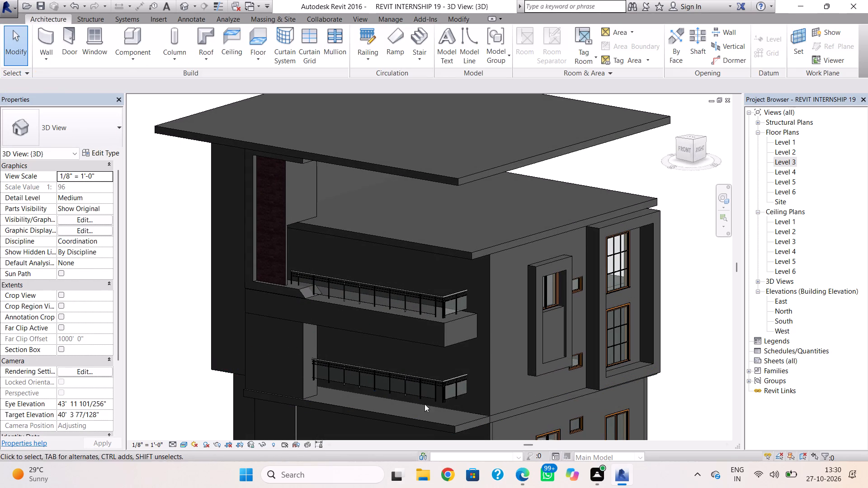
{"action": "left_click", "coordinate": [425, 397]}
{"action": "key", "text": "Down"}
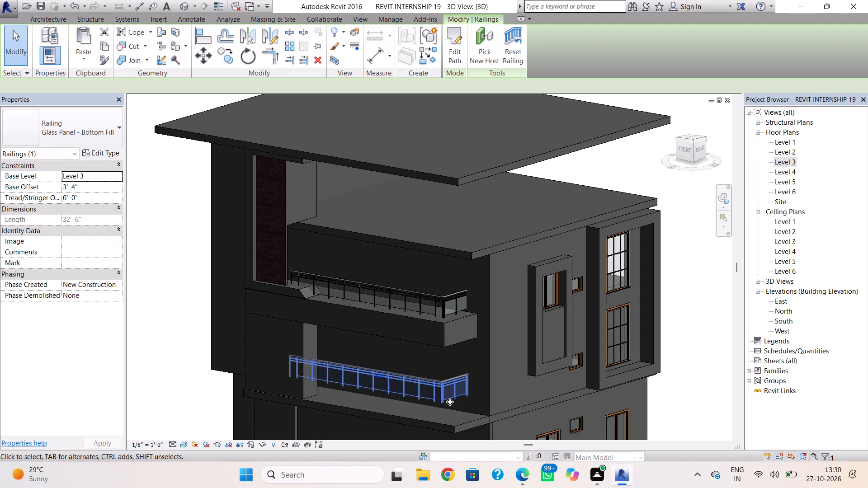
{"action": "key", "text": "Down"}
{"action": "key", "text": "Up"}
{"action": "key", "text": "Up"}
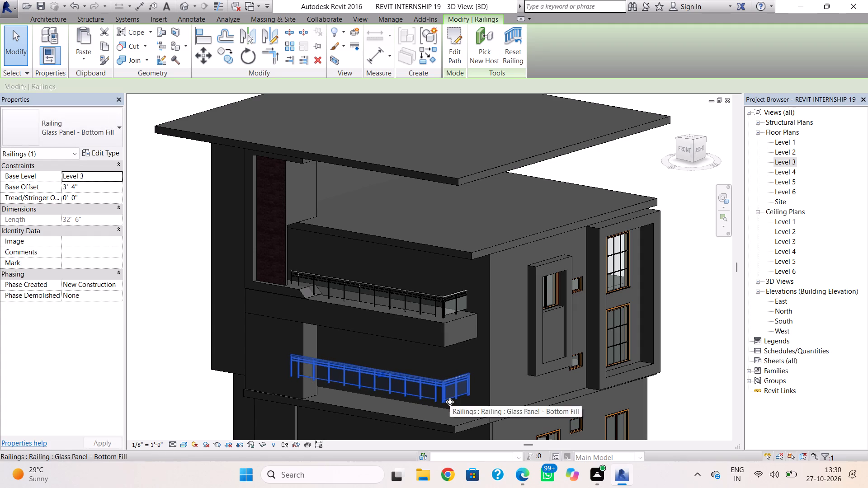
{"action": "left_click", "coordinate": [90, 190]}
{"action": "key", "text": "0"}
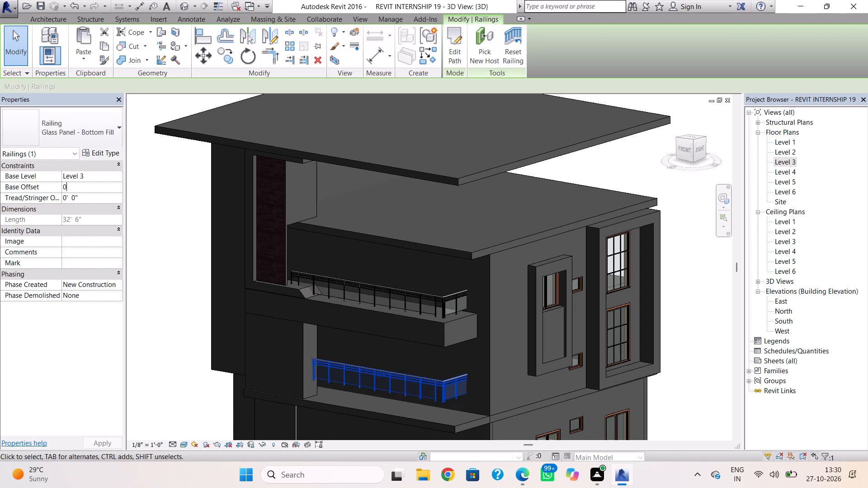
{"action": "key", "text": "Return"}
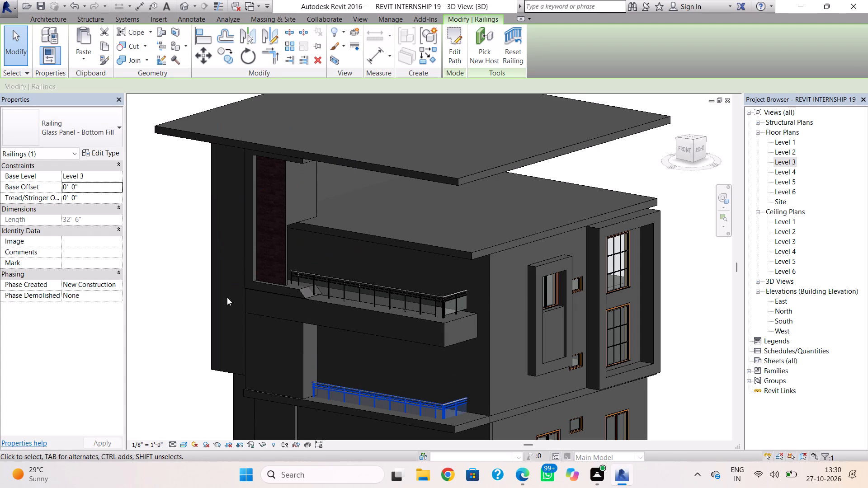
Set the Level 3 railing's base offset to 1'-0" and deselect it.
{"action": "left_click", "coordinate": [110, 192]}
{"action": "key", "text": "0"}
{"action": "key", "text": "BackSpace"}
{"action": "type", "text": "1'"}
{"action": "key", "text": "Return"}
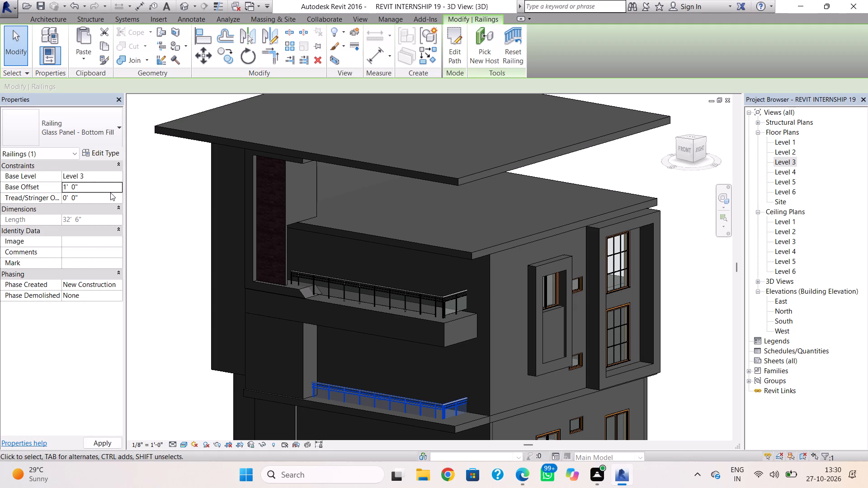
{"action": "key", "text": "Escape"}
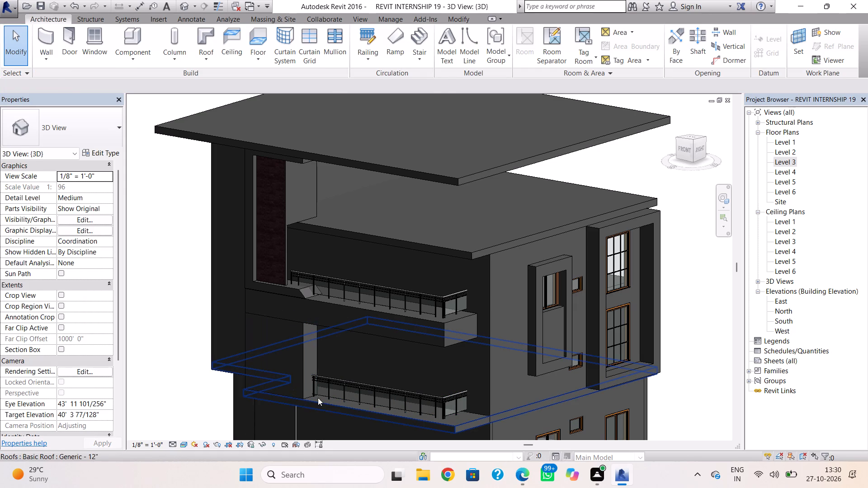
Open the Level 2 floor plan.
{"action": "scroll", "coordinate": [335, 401], "scroll_direction": "down", "scroll_amount": 5}
{"action": "middle_click_drag", "start_coordinate": [333, 366], "coordinate": [325, 288]}
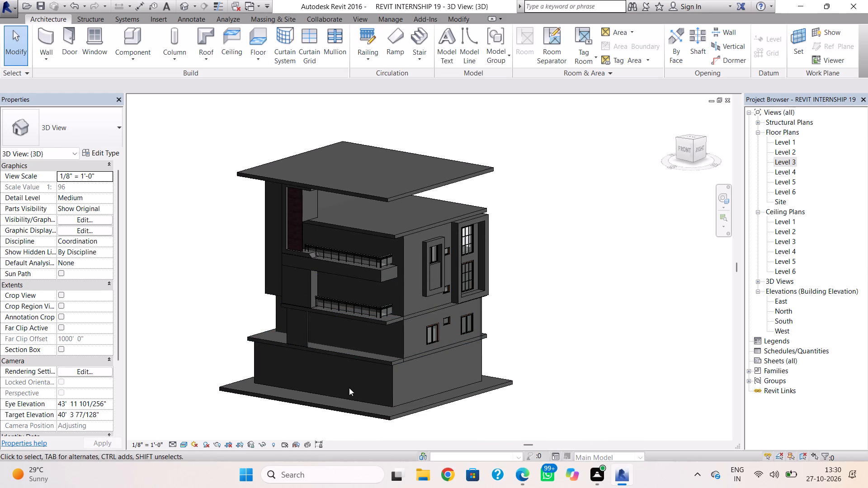
{"action": "scroll", "coordinate": [402, 391], "scroll_direction": "up", "scroll_amount": 2}
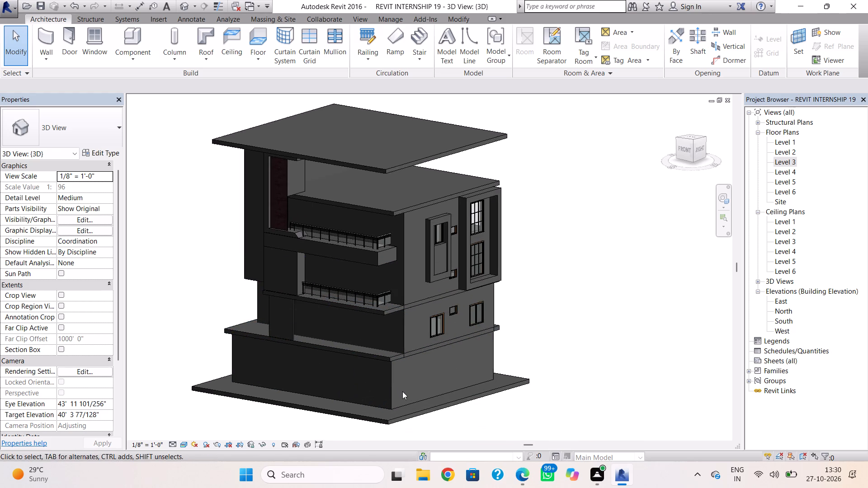
{"action": "scroll", "coordinate": [402, 391], "scroll_direction": "up", "scroll_amount": 1}
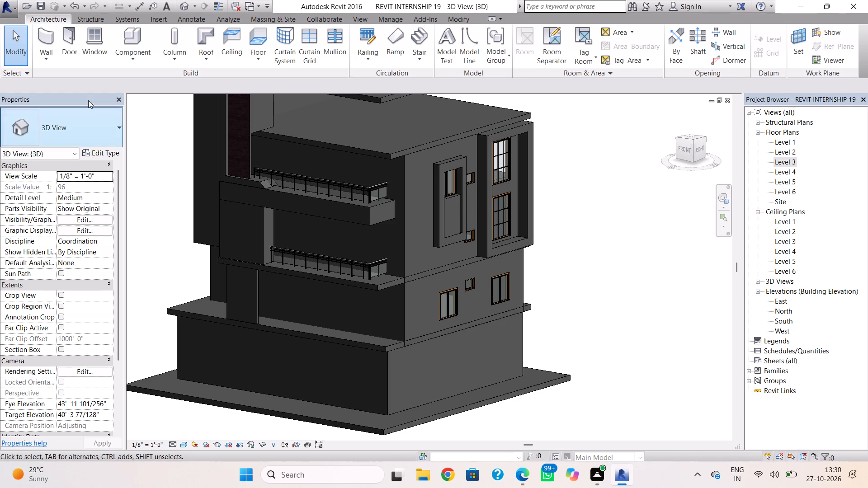
{"action": "left_click", "coordinate": [41, 40]}
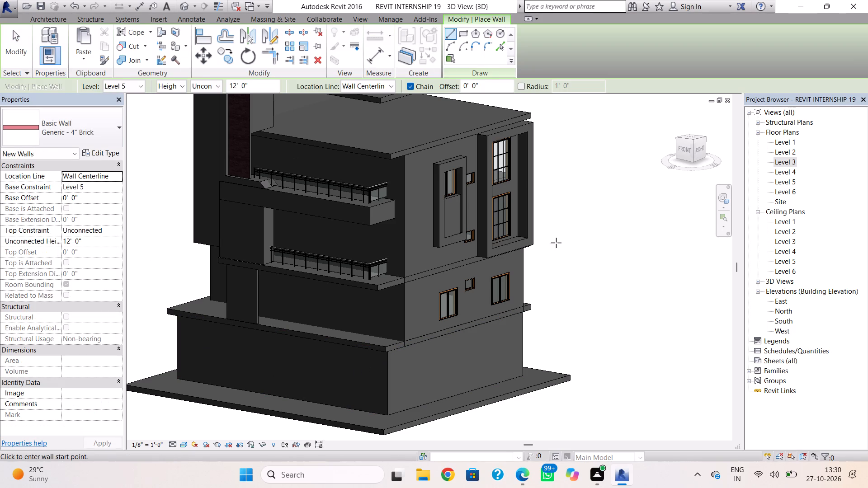
{"action": "double_click", "coordinate": [789, 152]}
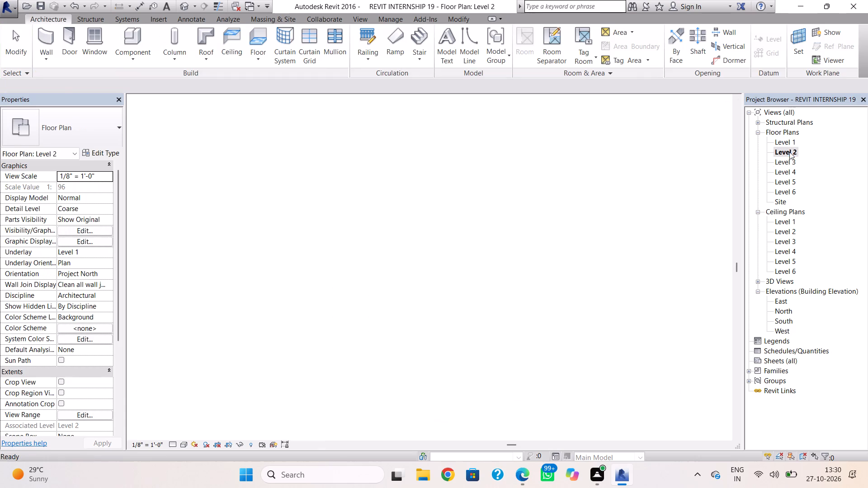
{"action": "scroll", "coordinate": [585, 298], "scroll_direction": "down", "scroll_amount": 3}
{"action": "middle_click_drag", "start_coordinate": [584, 299], "coordinate": [533, 299]}
{"action": "scroll", "coordinate": [439, 295], "scroll_direction": "up", "scroll_amount": 1}
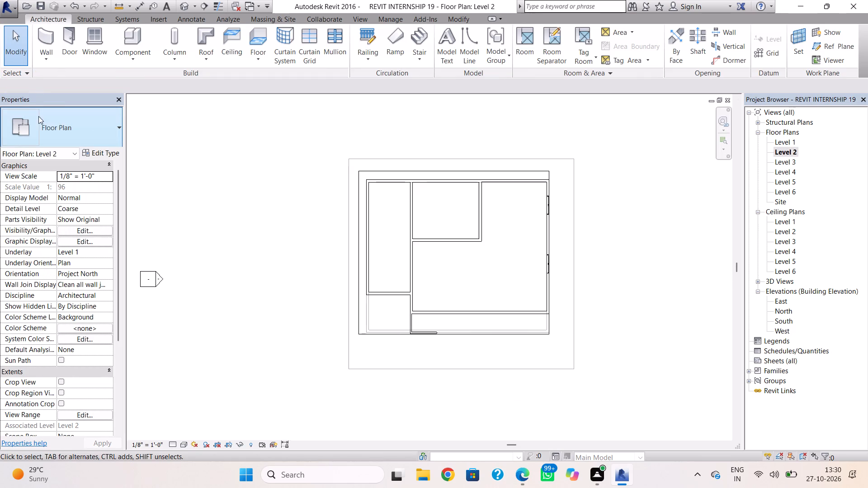
Draw a Basic Wall Generic - 5" from the front wall's outer corner on the windowed side straight out to the roof's front edge.
{"action": "left_click", "coordinate": [43, 48]}
{"action": "left_click", "coordinate": [43, 40]}
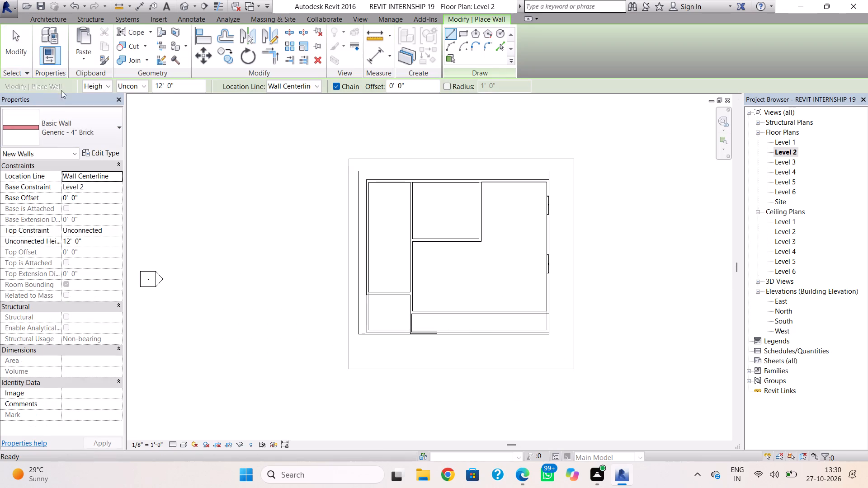
{"action": "left_click", "coordinate": [64, 118]}
{"action": "scroll", "coordinate": [72, 352], "scroll_direction": "down", "scroll_amount": 2}
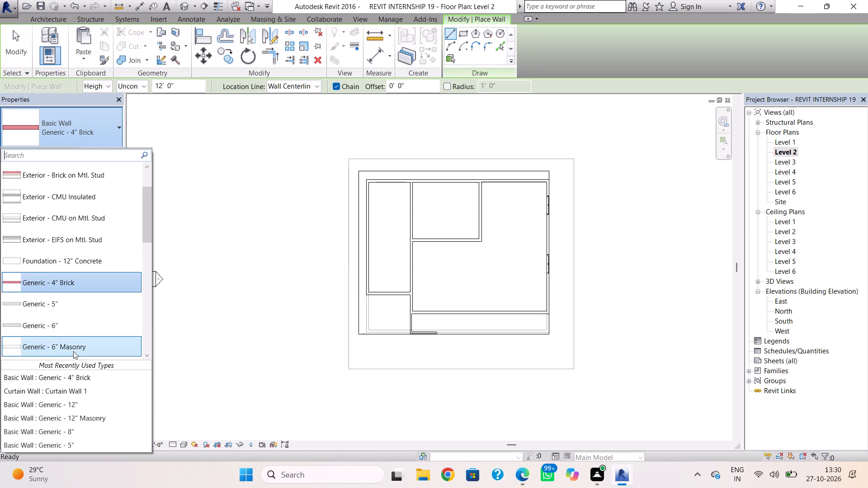
{"action": "left_click", "coordinate": [85, 310]}
{"action": "scroll", "coordinate": [439, 314], "scroll_direction": "up", "scroll_amount": 5}
{"action": "scroll", "coordinate": [532, 340], "scroll_direction": "up", "scroll_amount": 2}
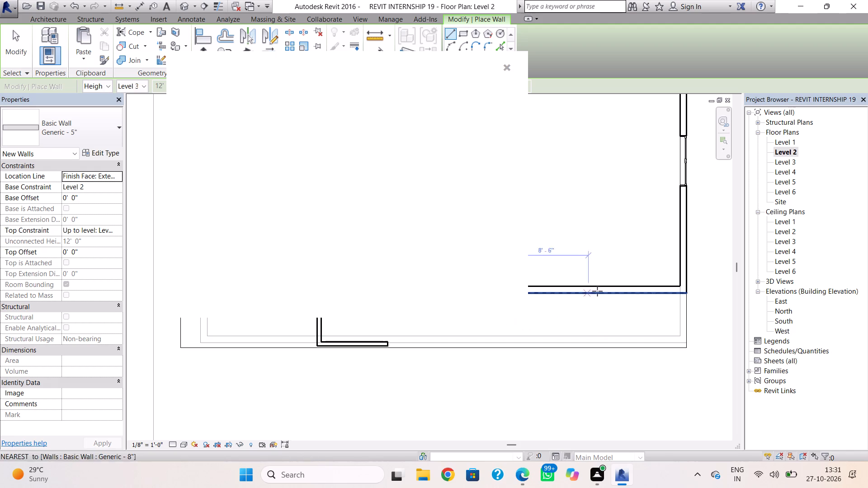
{"action": "left_click", "coordinate": [509, 69]}
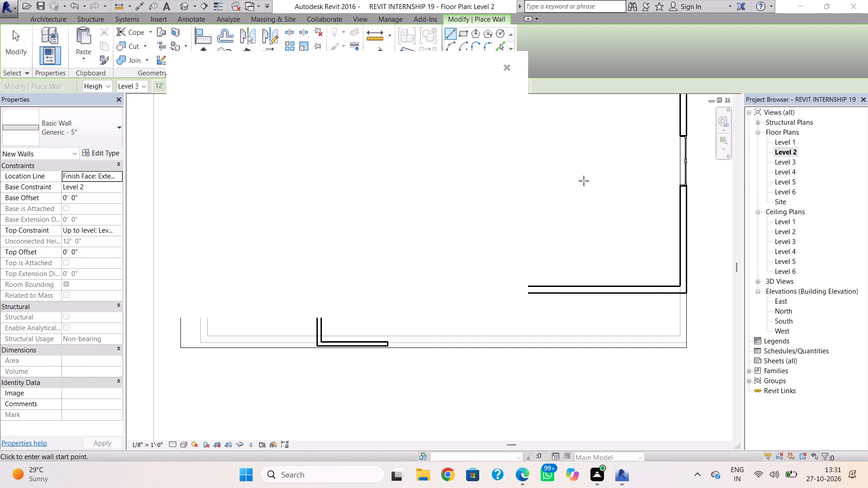
{"action": "left_click", "coordinate": [690, 294]}
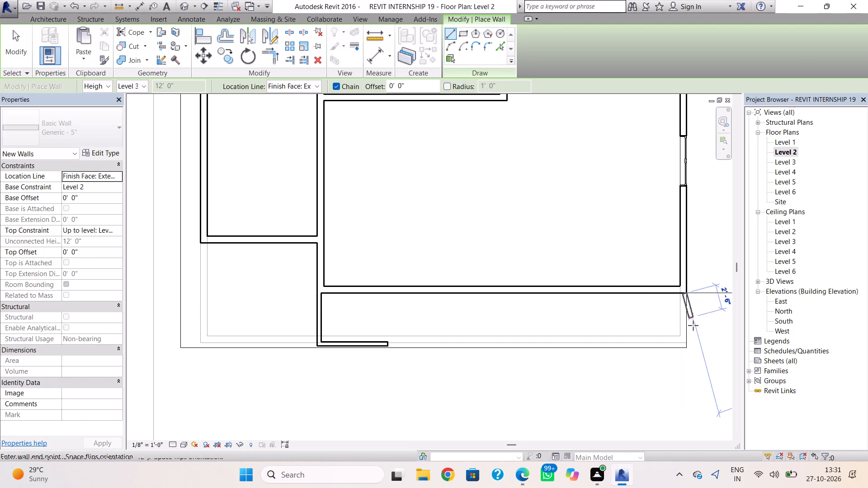
{"action": "left_click", "coordinate": [688, 347]}
{"action": "key", "text": "Escape"}
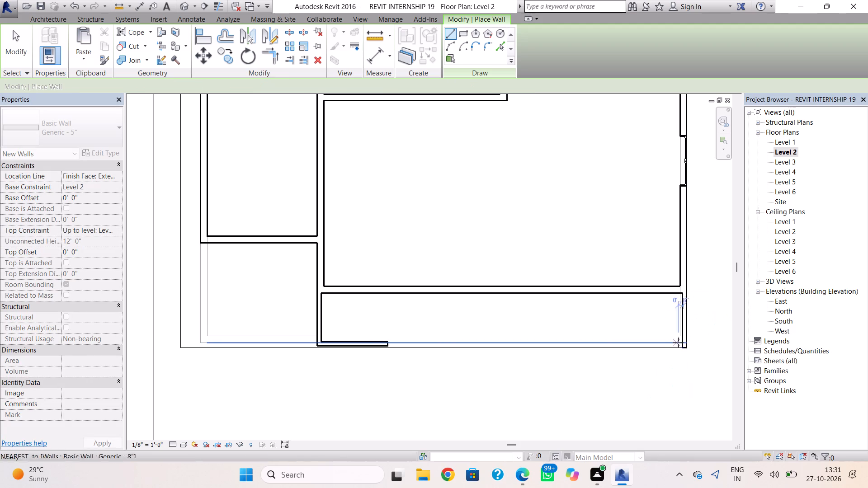
Draw a Generic - 5" wall from the side wall's outer end along the roof's front edge, about 16'-6" long.
{"action": "left_click", "coordinate": [681, 348]}
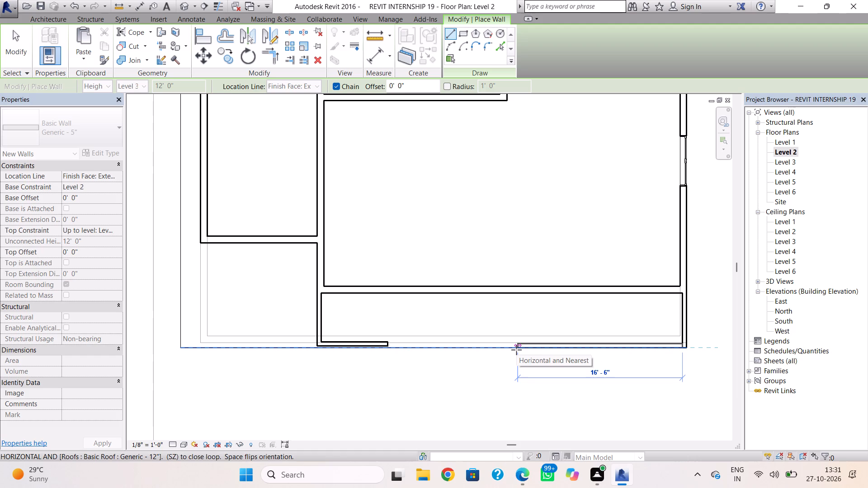
{"action": "left_click", "coordinate": [516, 350]}
{"action": "key", "text": "Escape"}
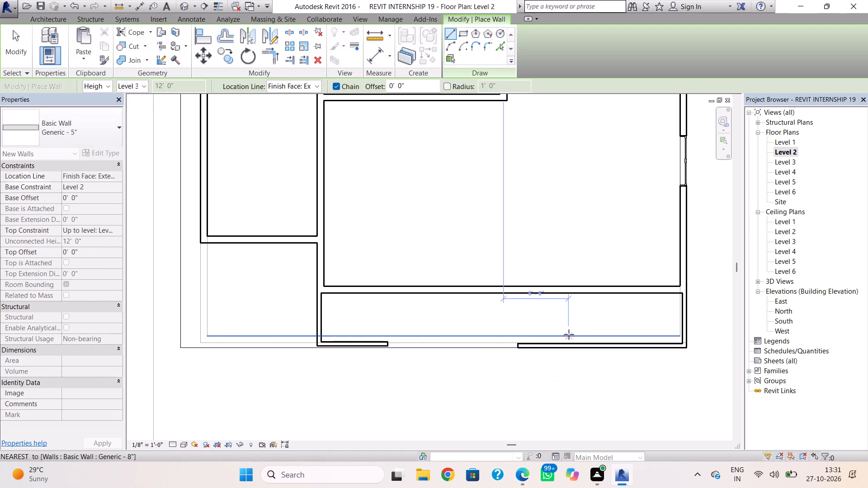
{"action": "key", "text": "Escape"}
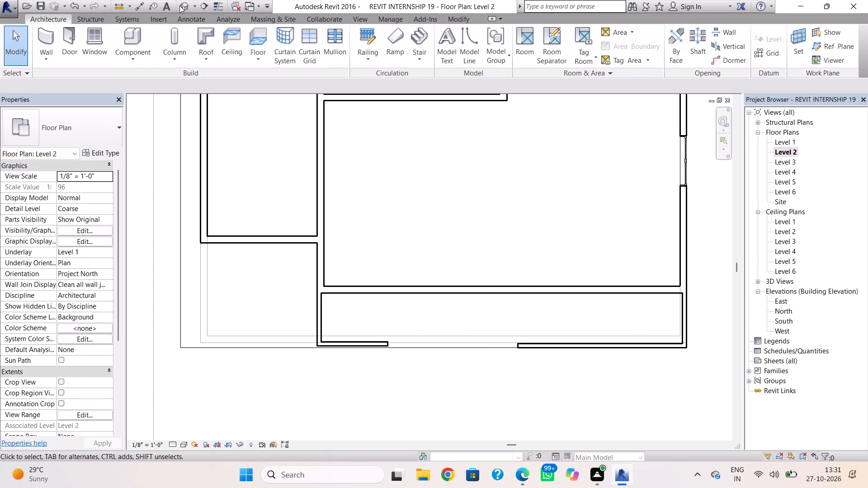
Examine the new Level 2 front and side walls in 3D from several angles.
{"action": "left_click", "coordinate": [179, 5]}
{"action": "left_click", "coordinate": [382, 331]}
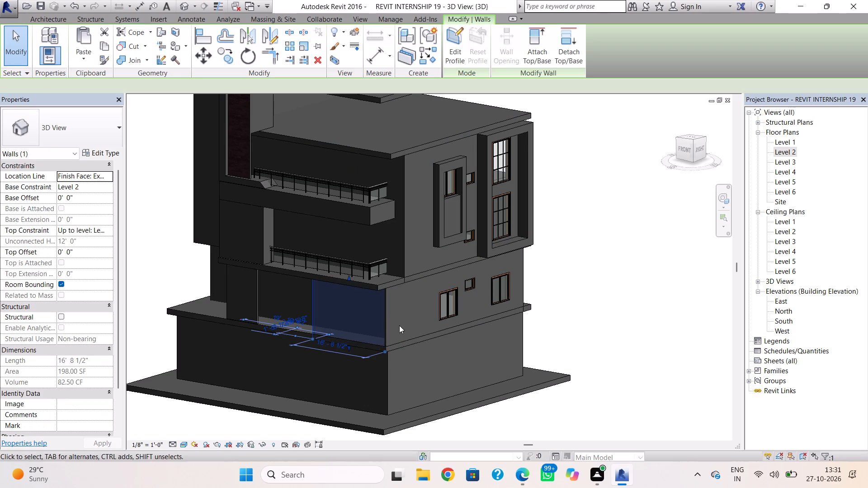
{"action": "scroll", "coordinate": [365, 301], "scroll_direction": "up", "scroll_amount": 3}
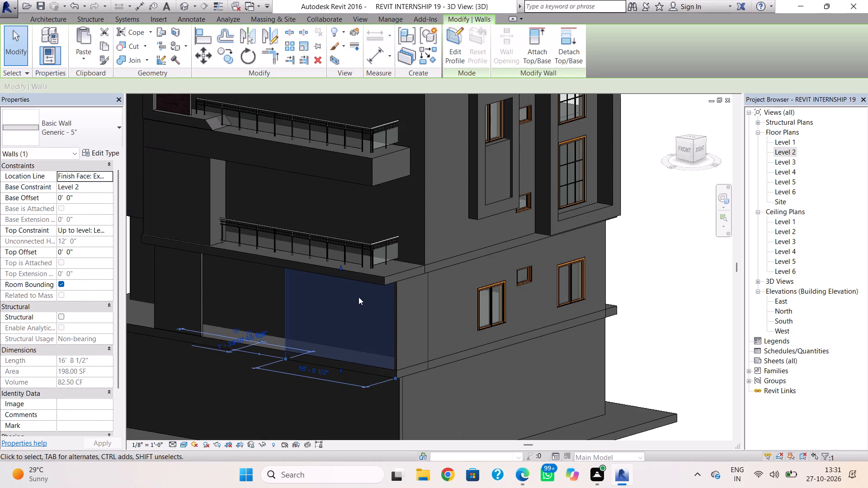
{"action": "left_click_drag", "start_coordinate": [340, 269], "coordinate": [341, 276]}
{"action": "key", "text": "Escape"}
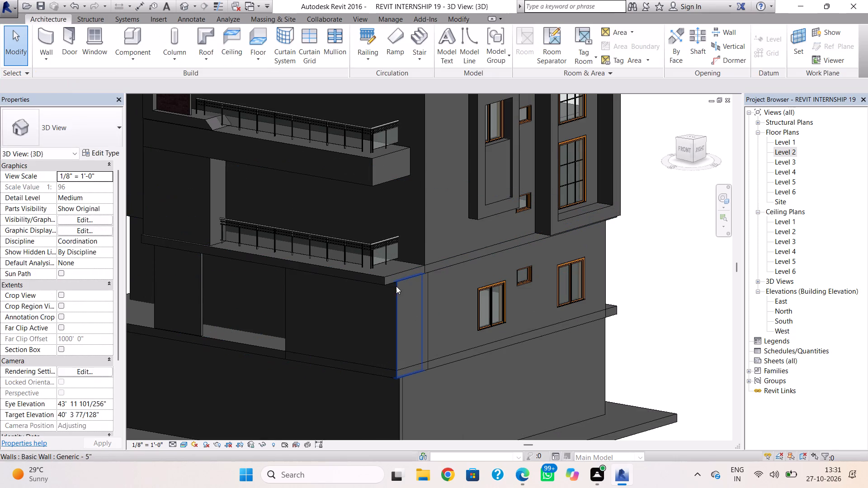
{"action": "left_click", "coordinate": [401, 289]}
{"action": "key", "text": "Escape"}
{"action": "right_click_drag", "start_coordinate": [319, 345], "coordinate": [363, 323], "text": "shift"}
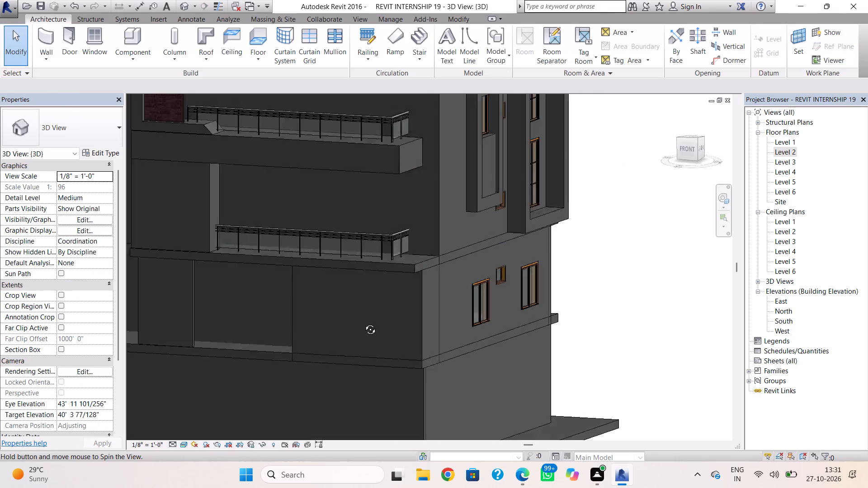
{"action": "right_click_drag", "start_coordinate": [363, 323], "coordinate": [408, 384], "text": "shift"}
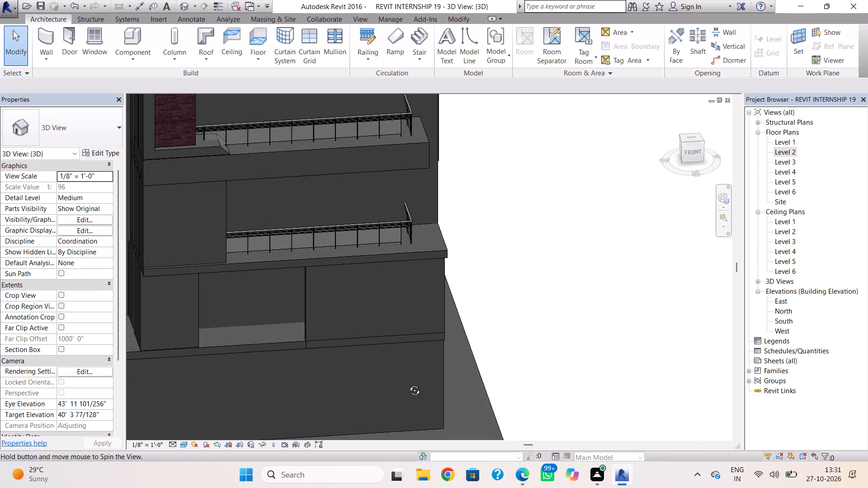
{"action": "right_click_drag", "start_coordinate": [408, 384], "coordinate": [406, 382], "text": "shift"}
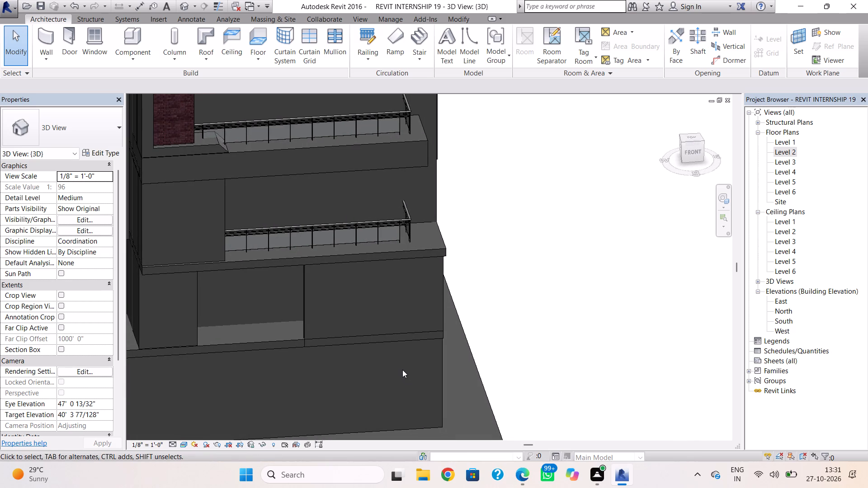
In the Level 2 floor plan, nudge the new front wall slightly inward from the roof's front edge.
{"action": "double_click", "coordinate": [779, 151]}
{"action": "scroll", "coordinate": [530, 337], "scroll_direction": "down", "scroll_amount": 1}
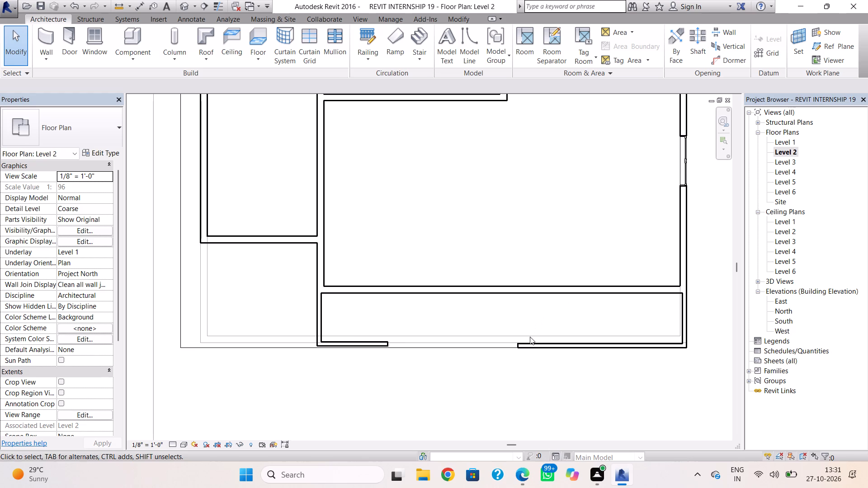
{"action": "left_click", "coordinate": [533, 345]}
{"action": "key", "text": "Up"}
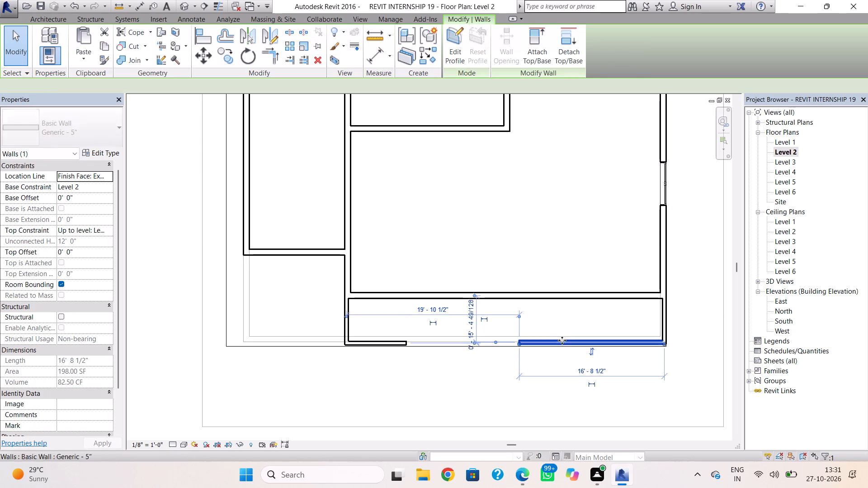
{"action": "key", "text": "Up"}
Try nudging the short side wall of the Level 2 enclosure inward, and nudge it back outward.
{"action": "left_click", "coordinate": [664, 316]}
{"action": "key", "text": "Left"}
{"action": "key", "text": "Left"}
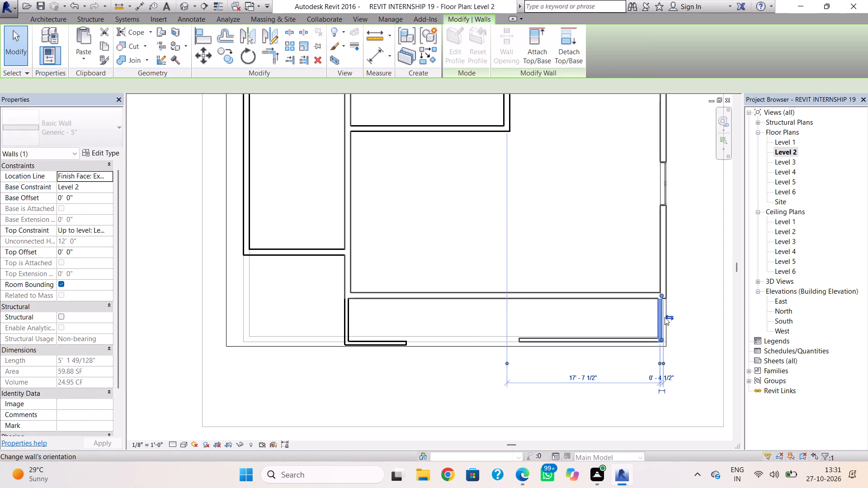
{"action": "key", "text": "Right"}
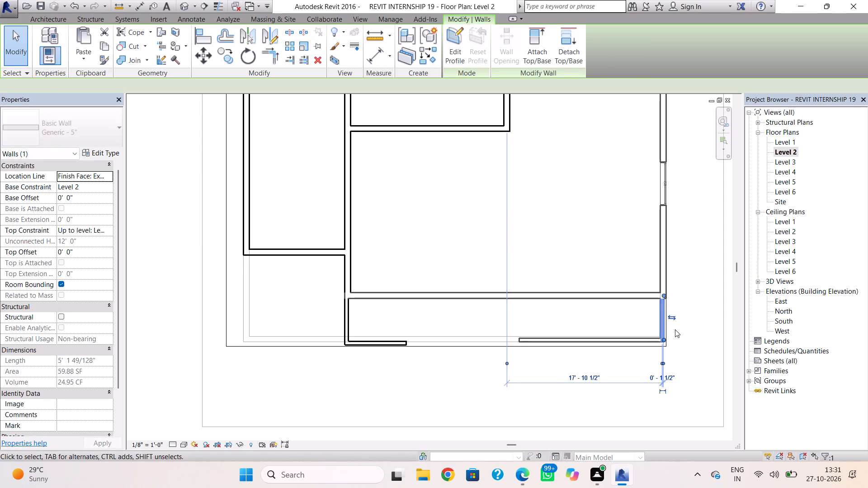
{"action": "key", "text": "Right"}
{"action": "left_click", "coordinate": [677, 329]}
Nudge the new Level 2 front wall one more increment inward and deselect it.
{"action": "left_click", "coordinate": [640, 340]}
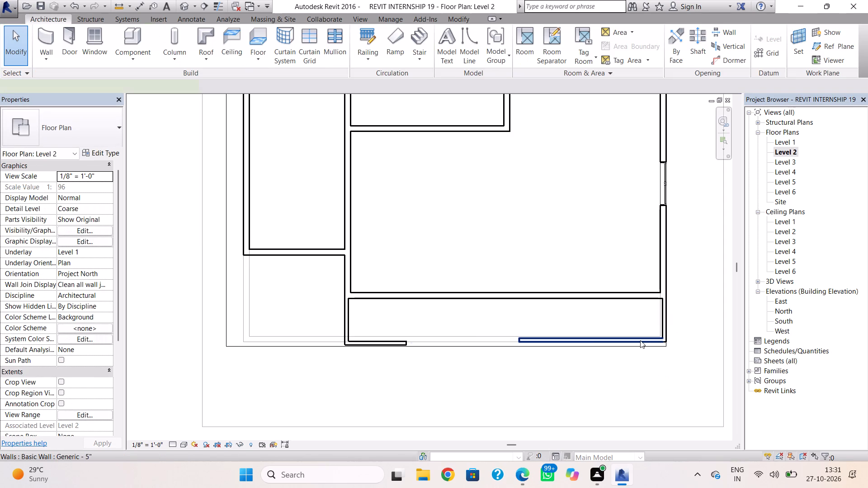
{"action": "key", "text": "Up"}
{"action": "left_click", "coordinate": [689, 291]}
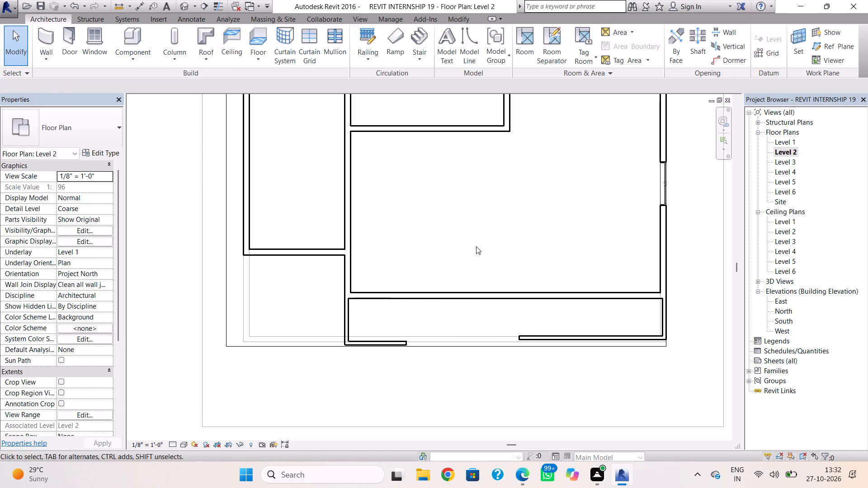
Return to the 3D view with no drawing command active.
{"action": "left_click", "coordinate": [52, 39]}
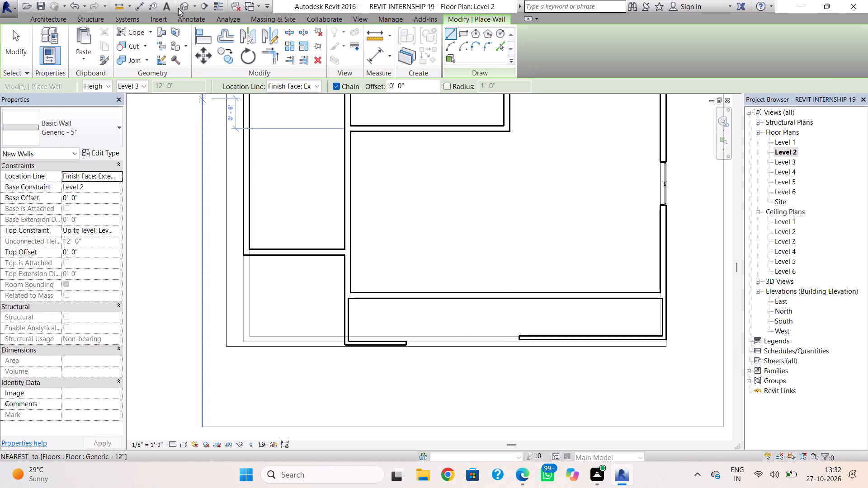
{"action": "left_click", "coordinate": [183, 5]}
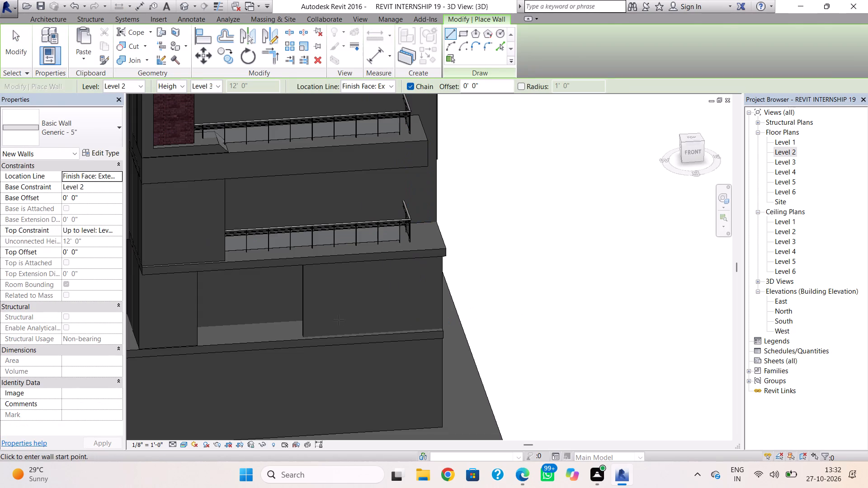
{"action": "key", "text": "Escape"}
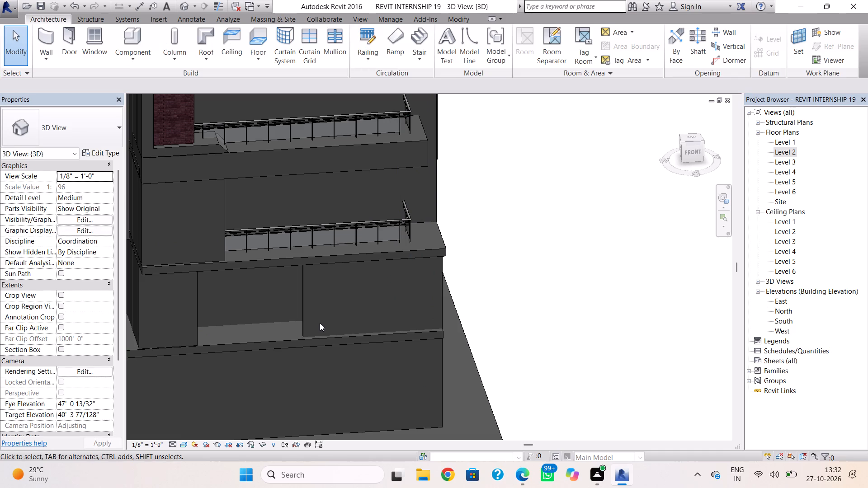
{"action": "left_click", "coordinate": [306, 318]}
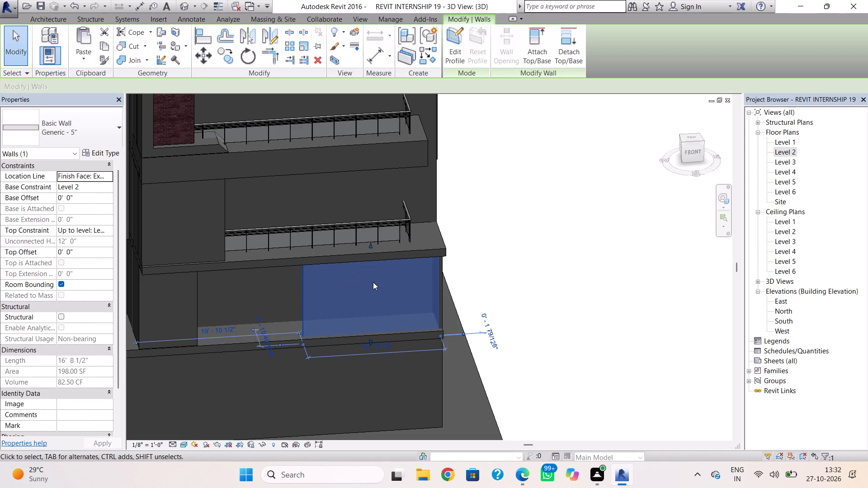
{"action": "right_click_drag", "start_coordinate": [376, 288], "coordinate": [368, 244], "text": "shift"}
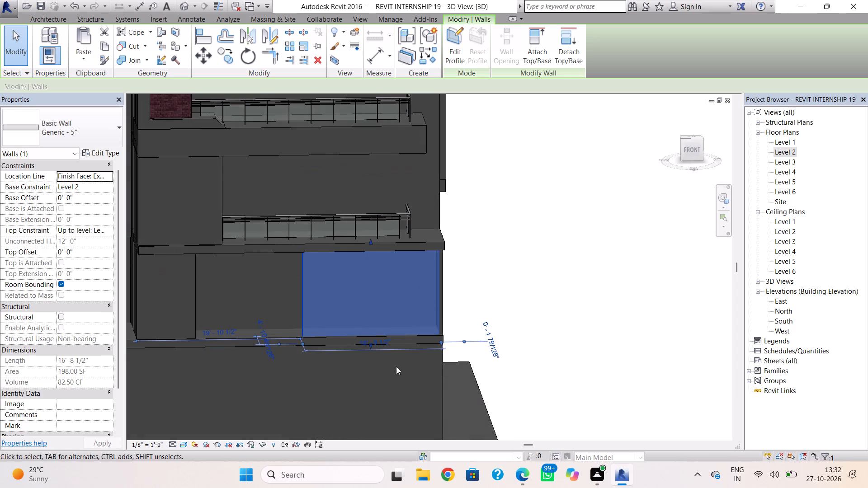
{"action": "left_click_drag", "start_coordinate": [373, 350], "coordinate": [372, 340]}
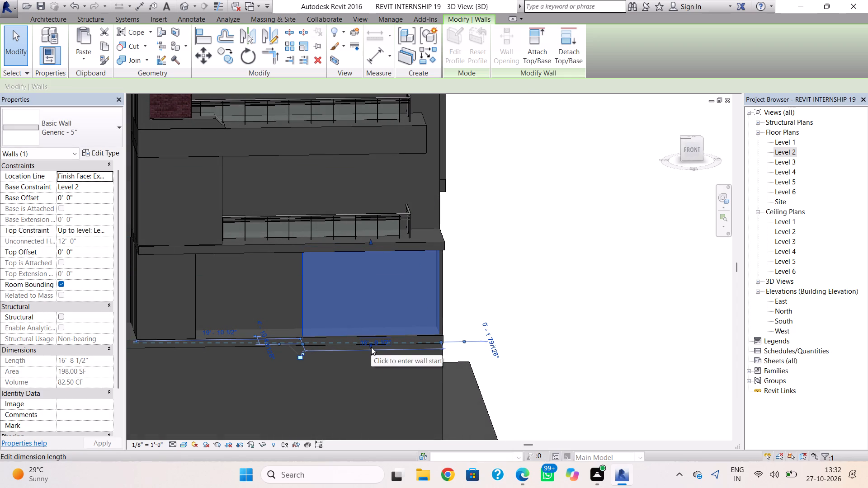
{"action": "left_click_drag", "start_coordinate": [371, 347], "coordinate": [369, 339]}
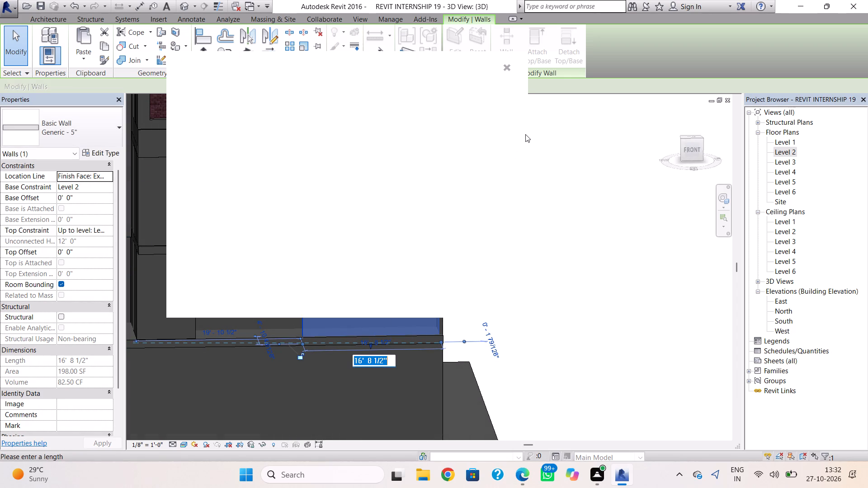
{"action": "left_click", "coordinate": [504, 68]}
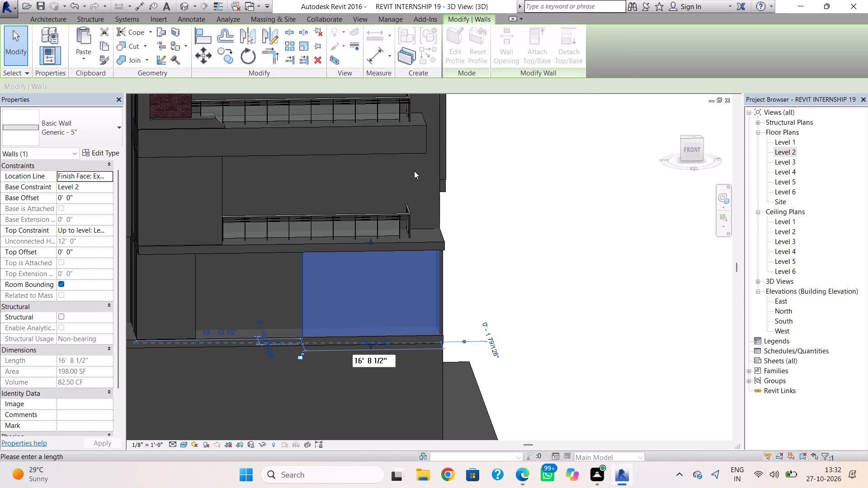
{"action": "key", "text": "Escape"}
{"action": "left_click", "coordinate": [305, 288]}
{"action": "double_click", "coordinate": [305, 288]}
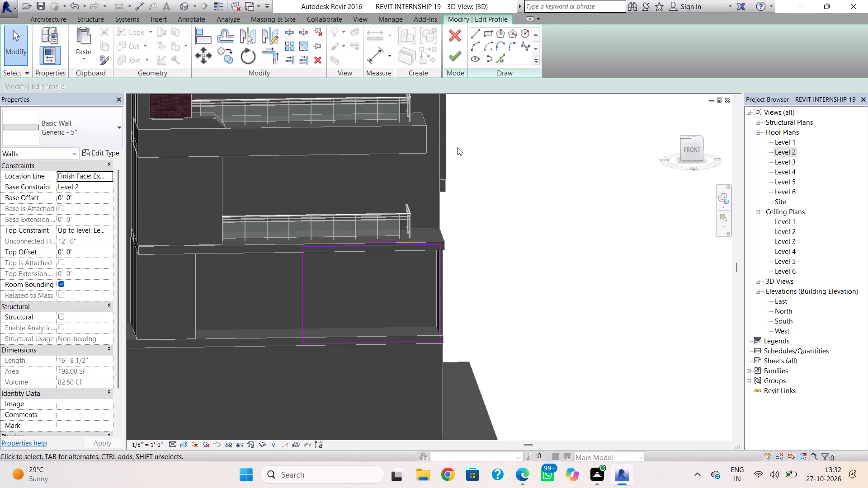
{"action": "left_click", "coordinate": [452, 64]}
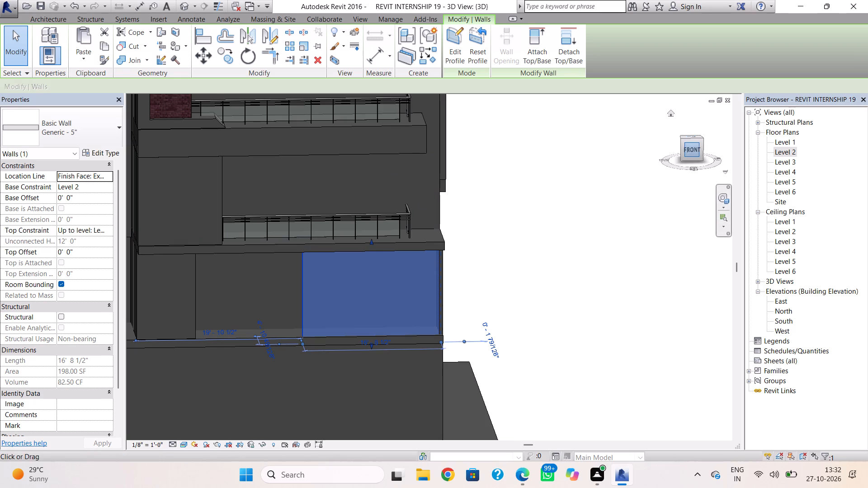
From the front view, place a vertical Cornice wall sweep on the new Level 2 front wall beside its free end.
{"action": "left_click", "coordinate": [691, 148]}
{"action": "key", "text": "Escape"}
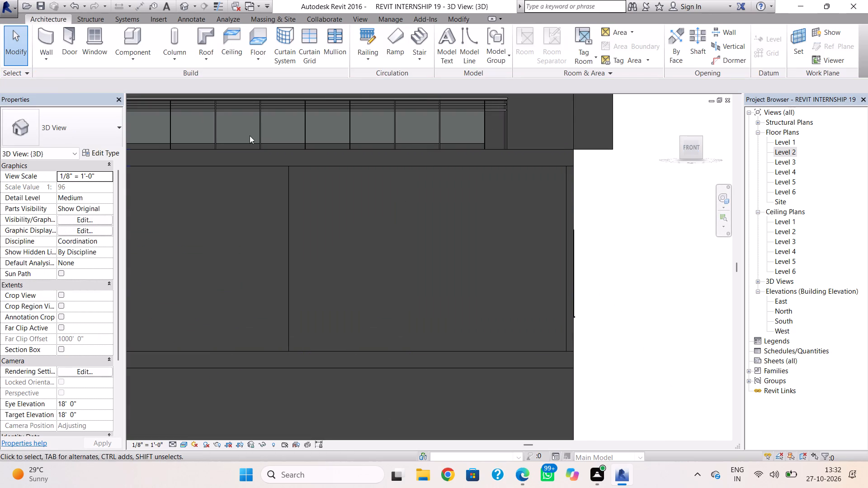
{"action": "left_click", "coordinate": [36, 57]}
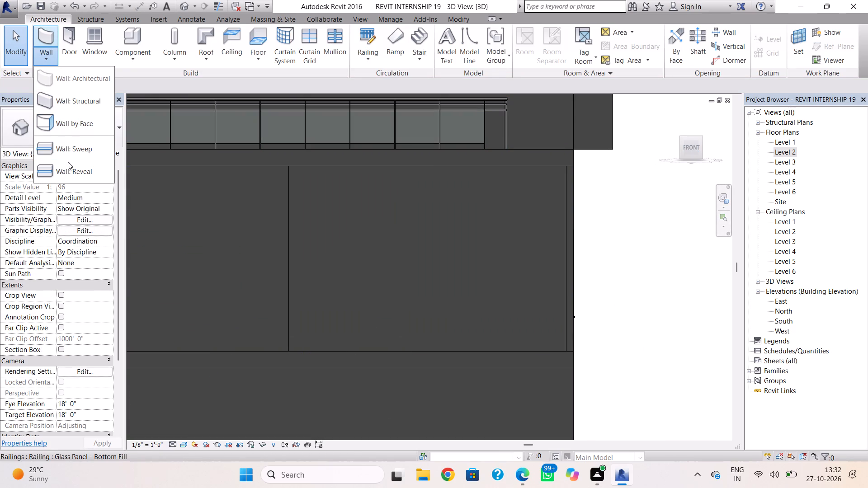
{"action": "left_click", "coordinate": [67, 172]}
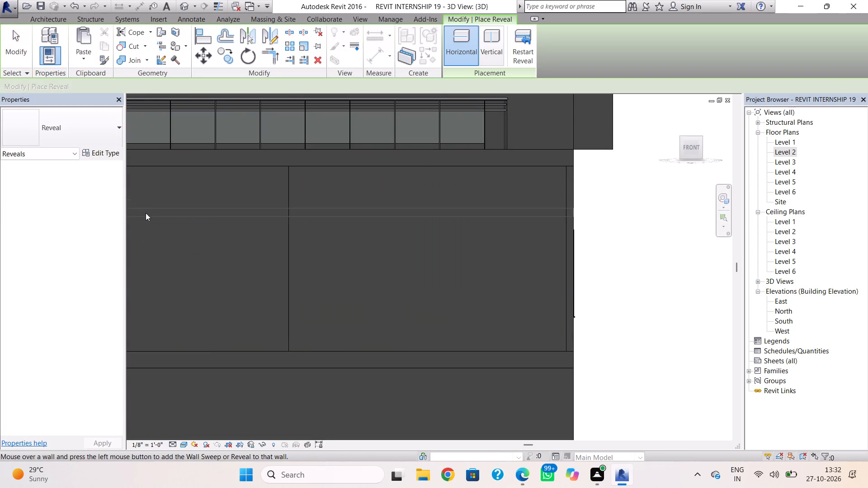
{"action": "left_click", "coordinate": [33, 23]}
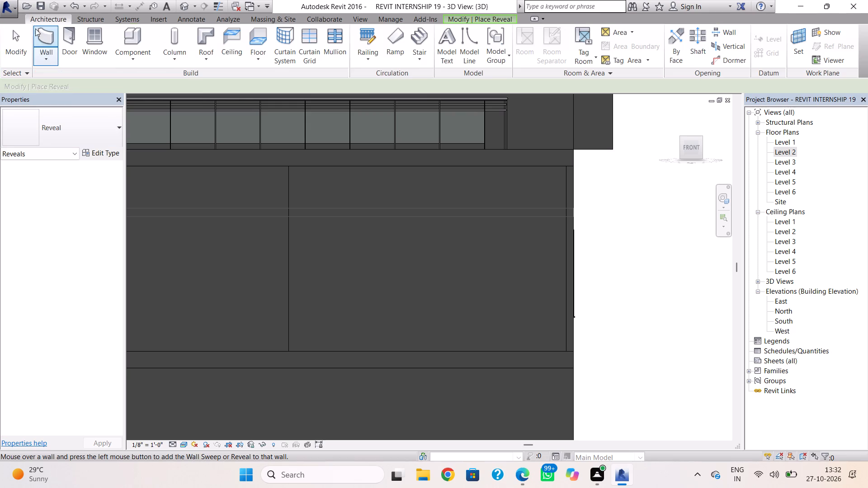
{"action": "left_click", "coordinate": [44, 54]}
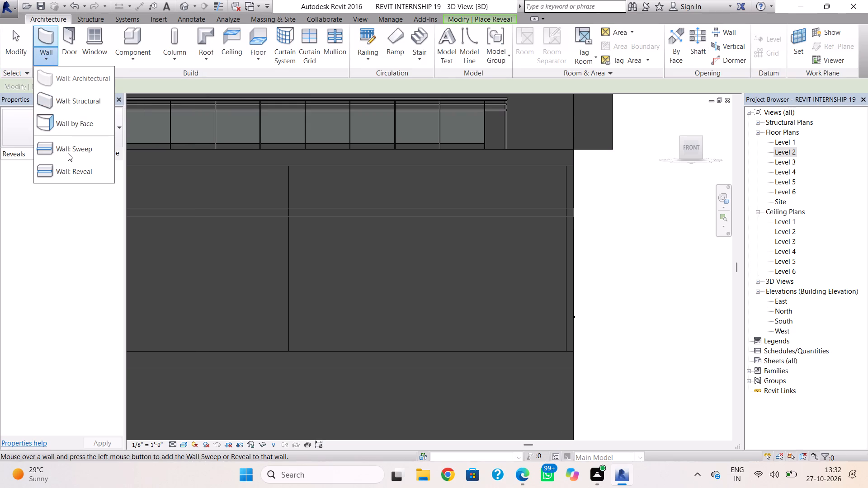
{"action": "left_click", "coordinate": [68, 153]}
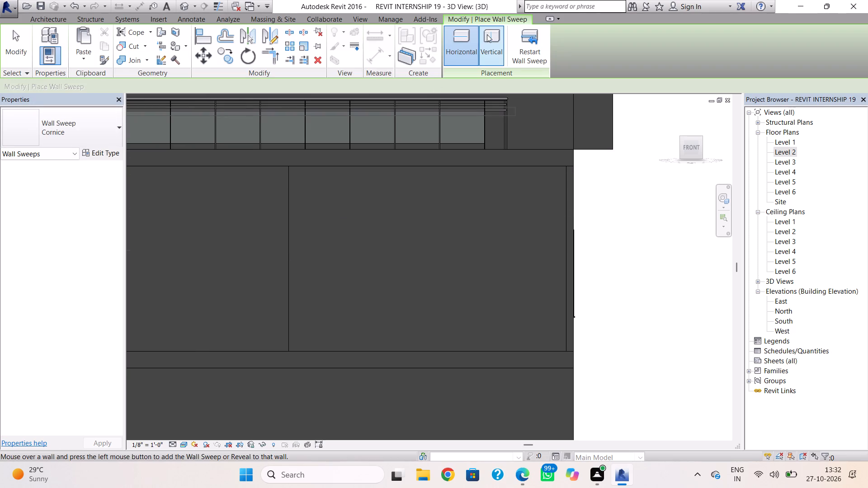
{"action": "left_click", "coordinate": [487, 34]}
{"action": "scroll", "coordinate": [302, 253], "scroll_direction": "up", "scroll_amount": 3}
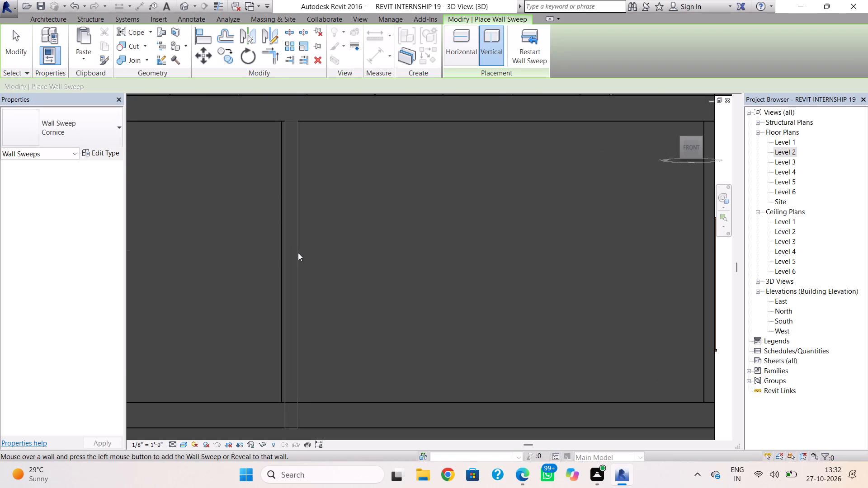
{"action": "left_click", "coordinate": [300, 254]}
{"action": "left_click", "coordinate": [315, 263]}
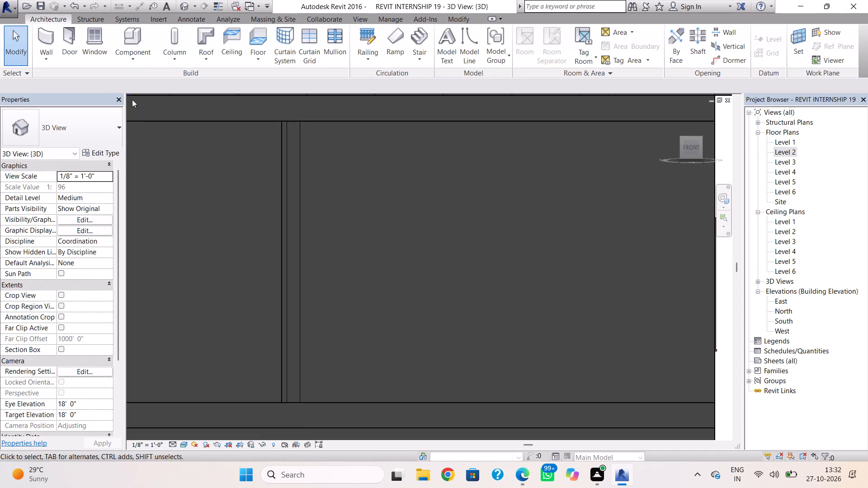
Place two more vertical Cornice wall sweeps on the Level 2 front wall, closely spaced beside the first sweep.
{"action": "left_click", "coordinate": [52, 61]}
{"action": "left_click", "coordinate": [77, 173]}
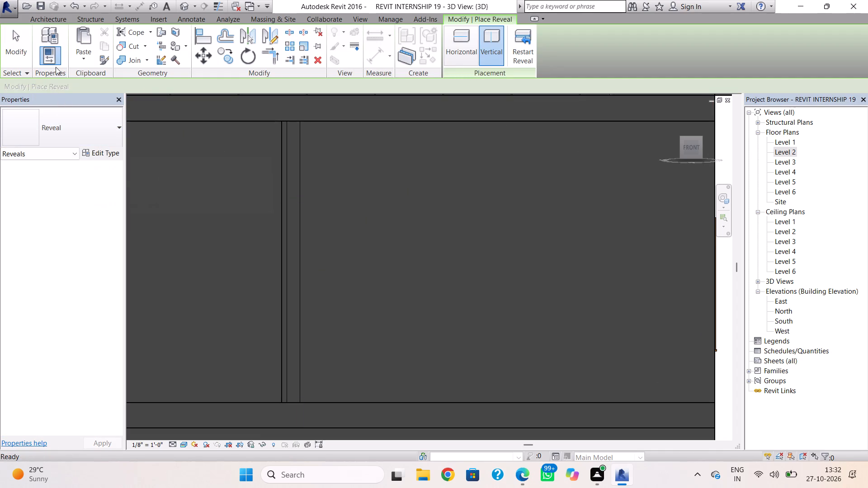
{"action": "left_click", "coordinate": [45, 16]}
{"action": "left_click", "coordinate": [44, 44]}
{"action": "left_click", "coordinate": [48, 53]}
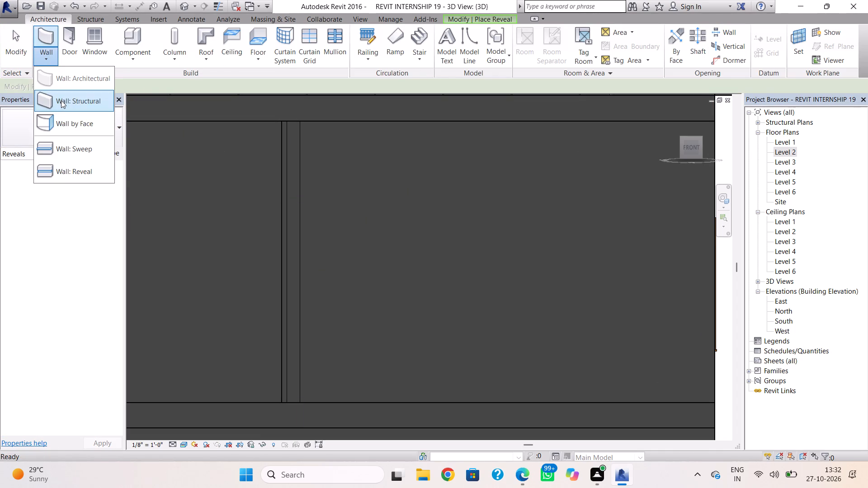
{"action": "left_click", "coordinate": [66, 148]}
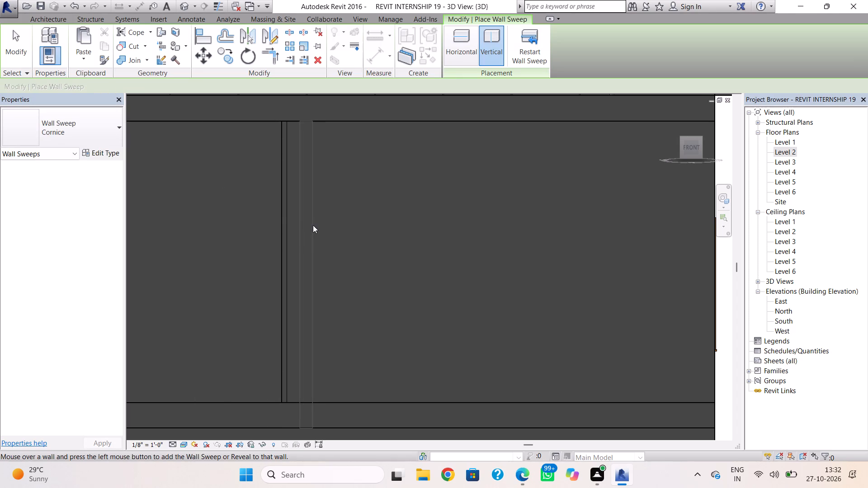
{"action": "left_click", "coordinate": [320, 229]}
{"action": "left_click", "coordinate": [320, 229]}
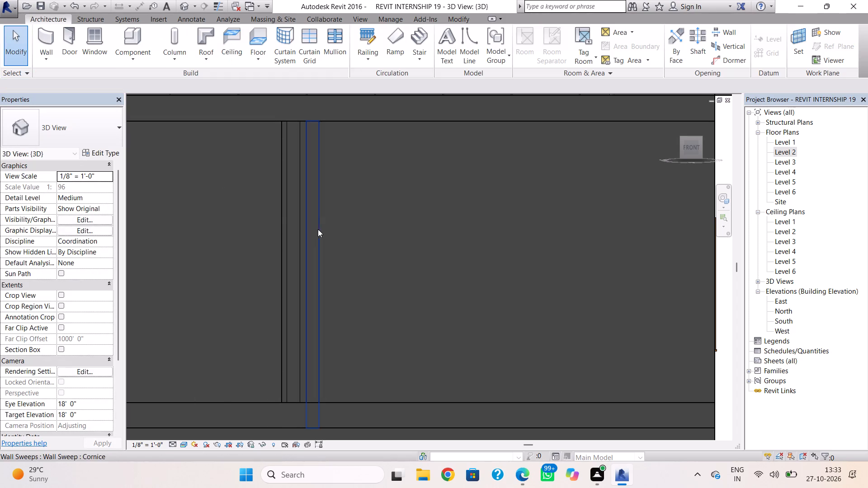
{"action": "left_click", "coordinate": [48, 61]}
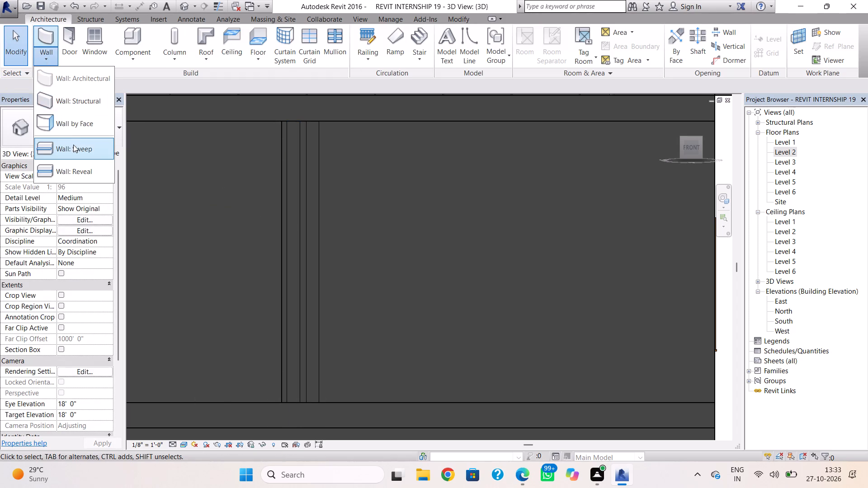
{"action": "left_click", "coordinate": [73, 145]}
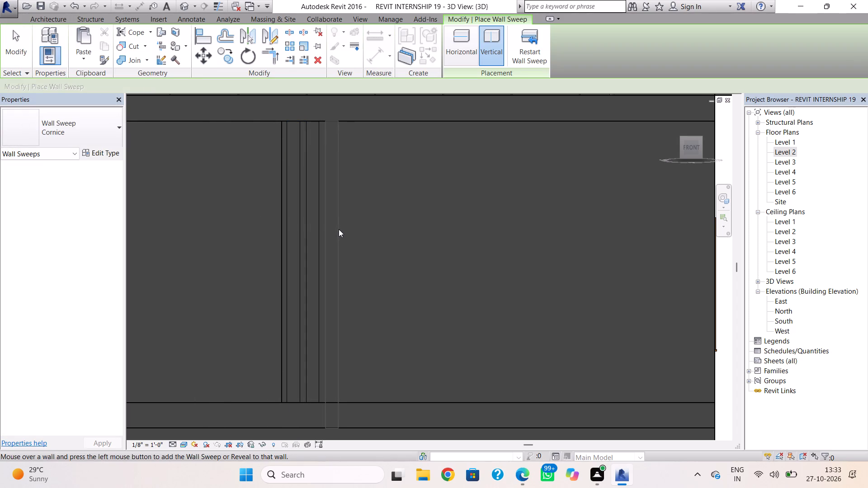
{"action": "double_click", "coordinate": [338, 235]}
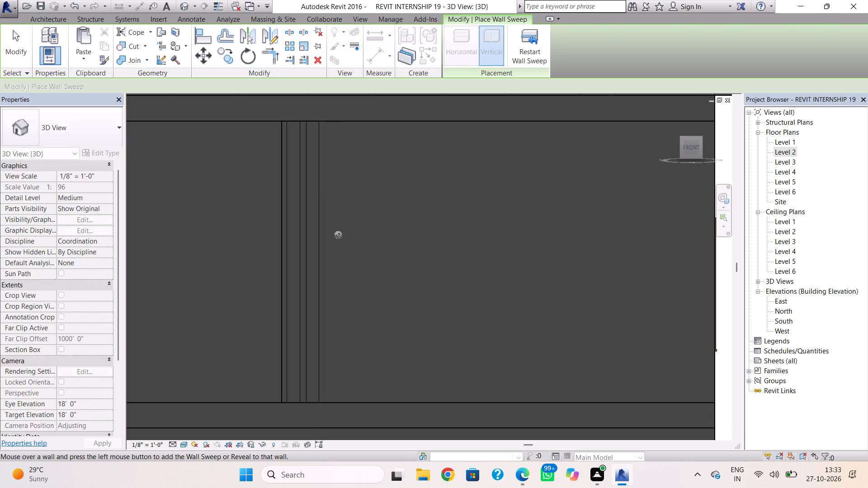
Extend the row on the Level 2 front wall with three more closely spaced vertical Cornice sweeps toward the facade's right corner.
{"action": "left_click", "coordinate": [41, 60]}
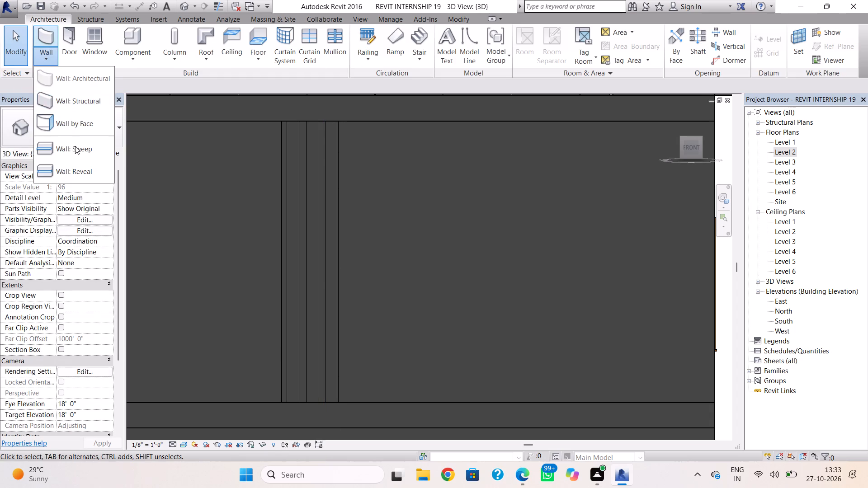
{"action": "left_click", "coordinate": [75, 146]}
{"action": "triple_click", "coordinate": [359, 222]}
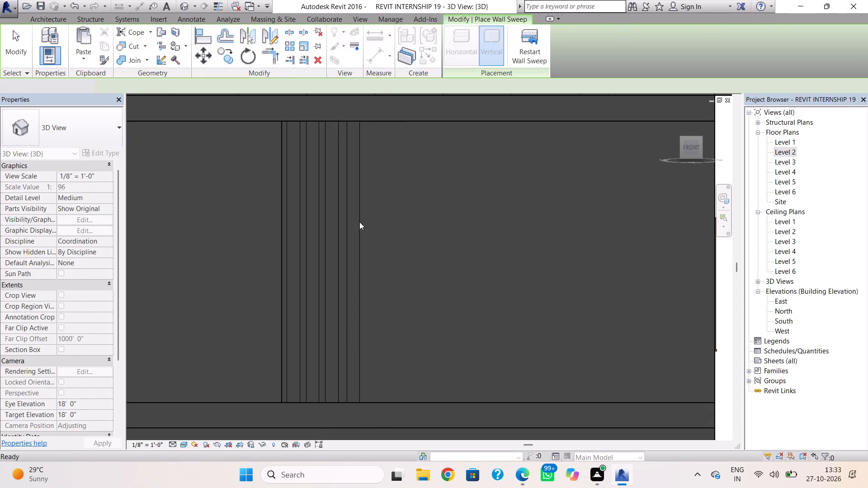
{"action": "key", "text": "Escape"}
{"action": "left_click", "coordinate": [51, 61]}
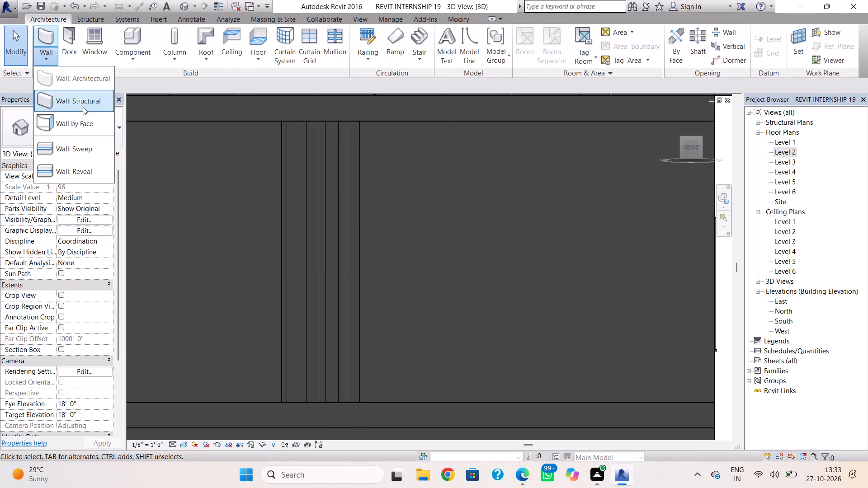
{"action": "left_click_drag", "start_coordinate": [79, 152], "coordinate": [85, 150]}
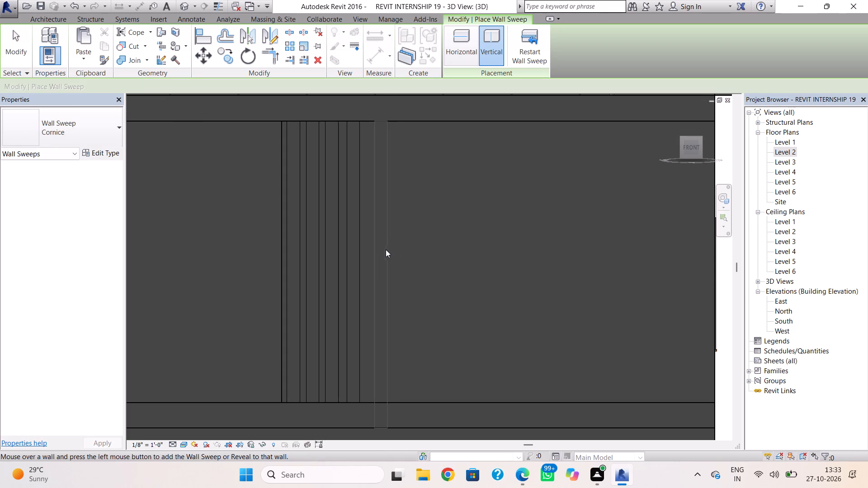
{"action": "double_click", "coordinate": [380, 258]}
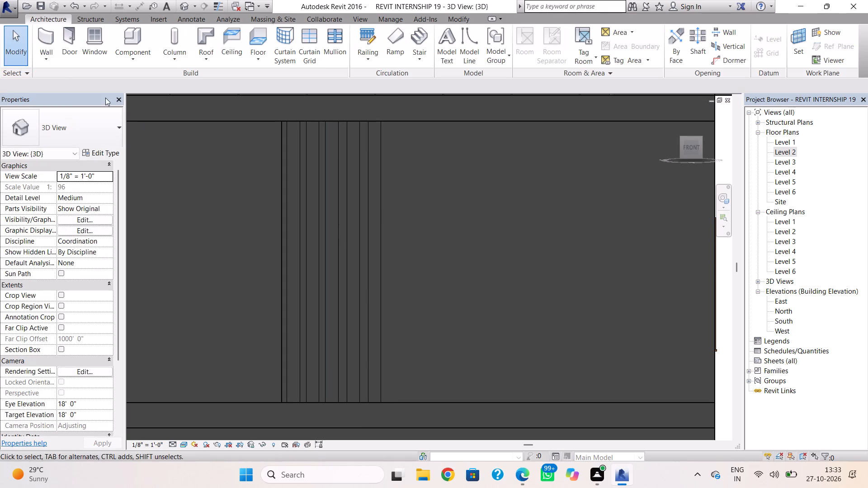
{"action": "left_click", "coordinate": [50, 63]}
{"action": "left_click", "coordinate": [60, 146]}
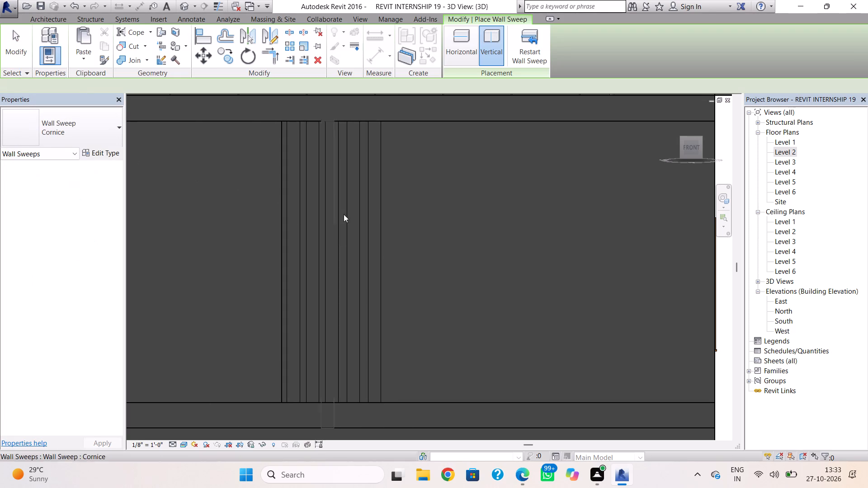
{"action": "double_click", "coordinate": [402, 246]}
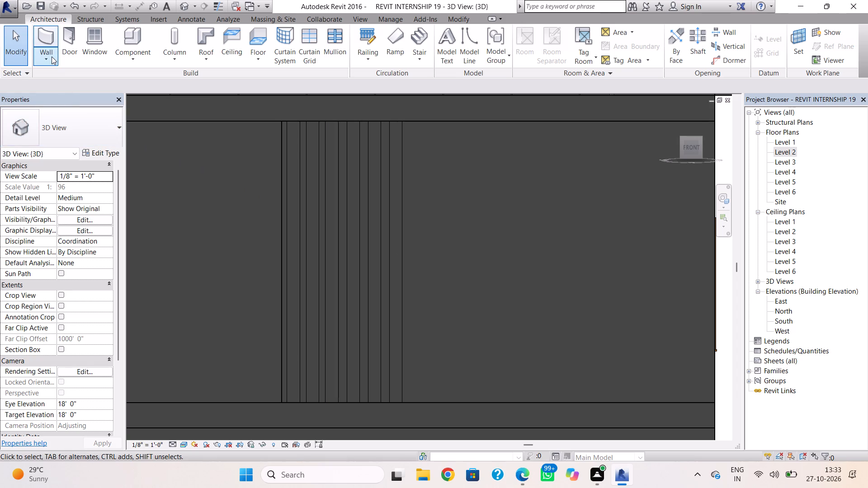
Add three more vertical Cornice wall sweeps after the last one, keeping the same narrow spacing along the Level 2 front wall.
{"action": "scroll", "coordinate": [261, 196], "scroll_direction": "down", "scroll_amount": 3}
{"action": "scroll", "coordinate": [259, 200], "scroll_direction": "up", "scroll_amount": 2}
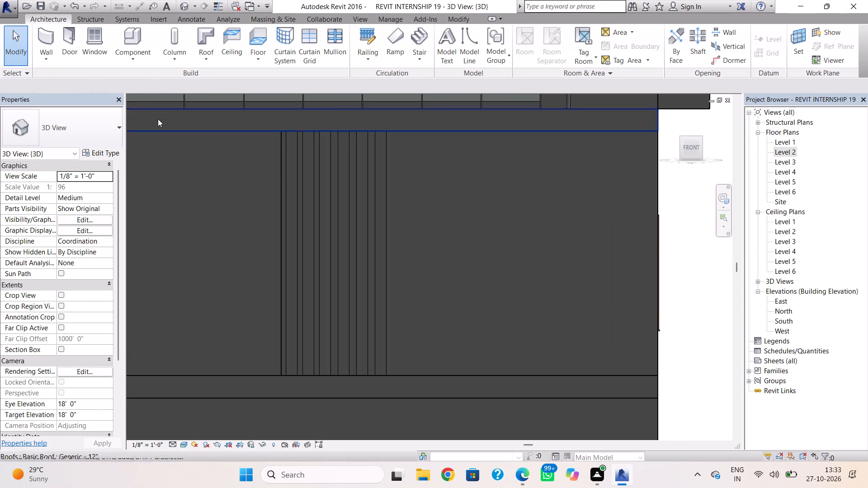
{"action": "left_click_drag", "start_coordinate": [41, 62], "coordinate": [45, 65]}
{"action": "left_click", "coordinate": [66, 143]}
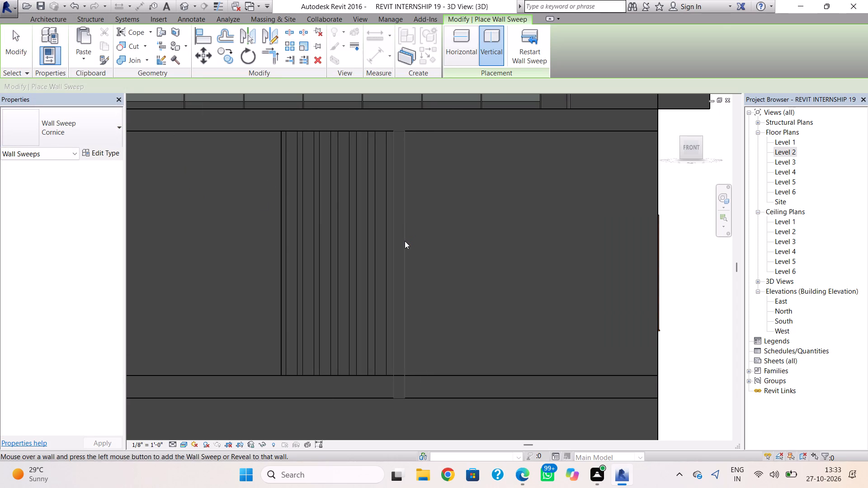
{"action": "double_click", "coordinate": [405, 241]}
{"action": "left_click", "coordinate": [54, 61]}
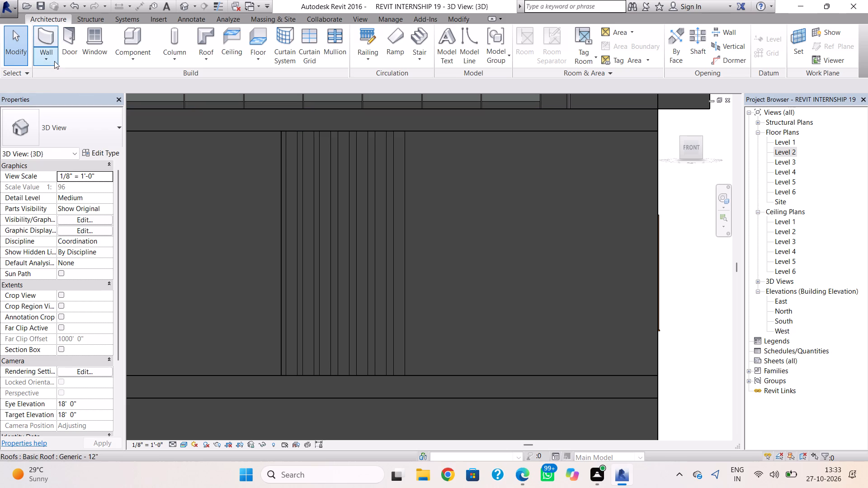
{"action": "left_click", "coordinate": [67, 152]}
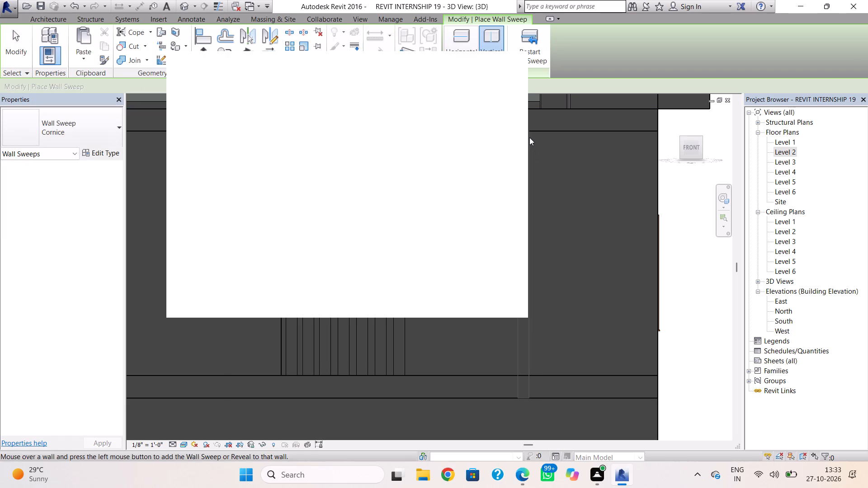
{"action": "left_click", "coordinate": [510, 66]}
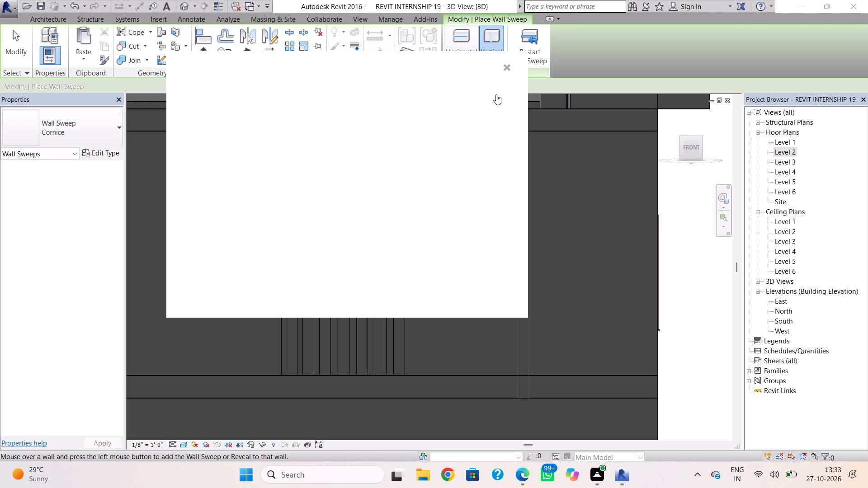
{"action": "double_click", "coordinate": [424, 262]}
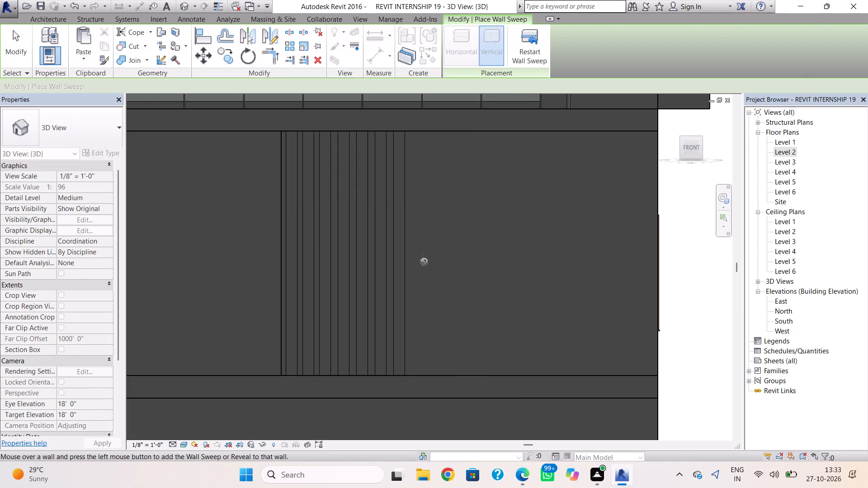
{"action": "left_click", "coordinate": [50, 58]}
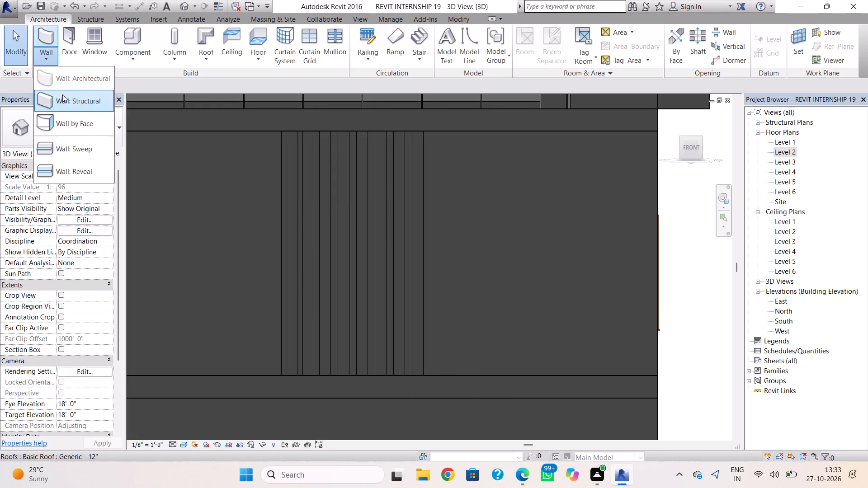
{"action": "left_click", "coordinate": [76, 149]}
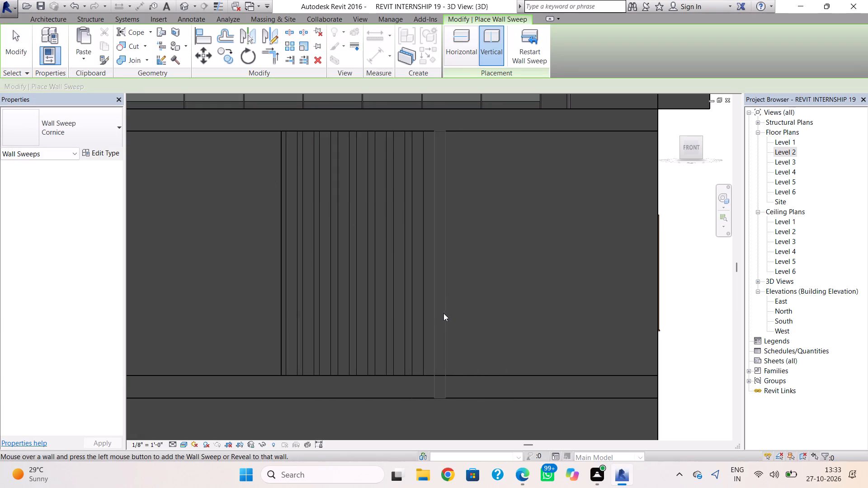
{"action": "double_click", "coordinate": [442, 319]}
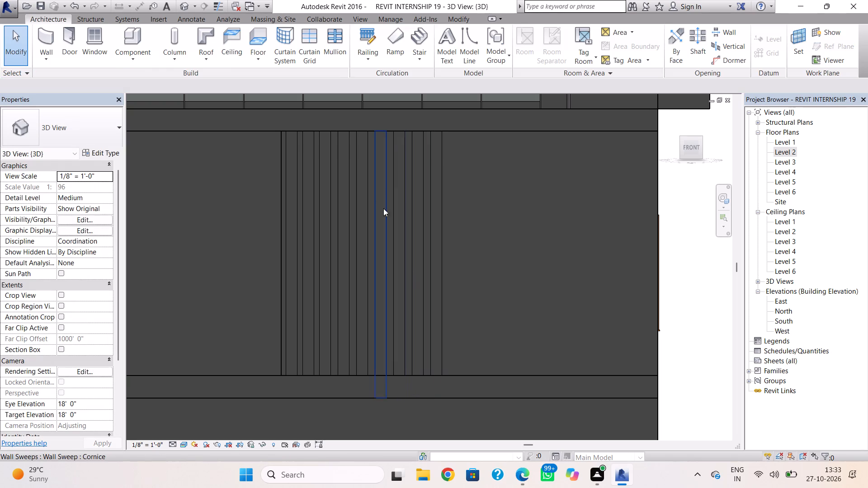
Continue the fluted strip on the Level 2 front wall with three more evenly spaced vertical Cornice sweeps.
{"action": "left_click", "coordinate": [56, 65]}
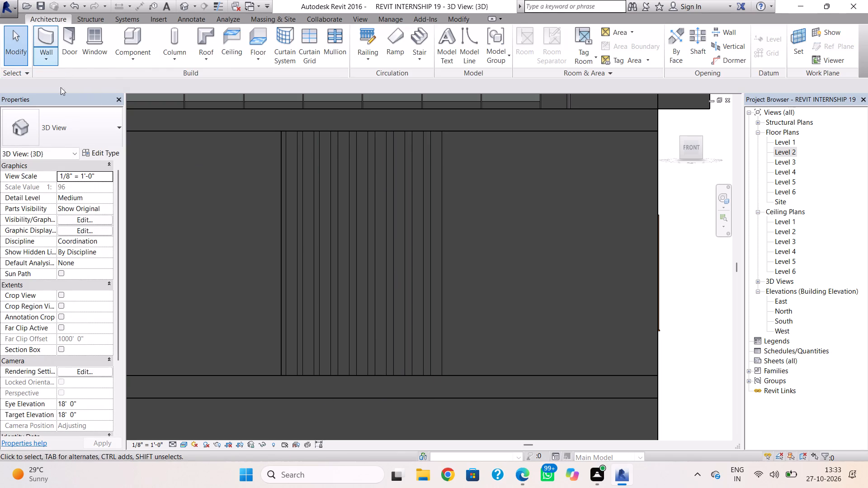
{"action": "left_click", "coordinate": [58, 147]}
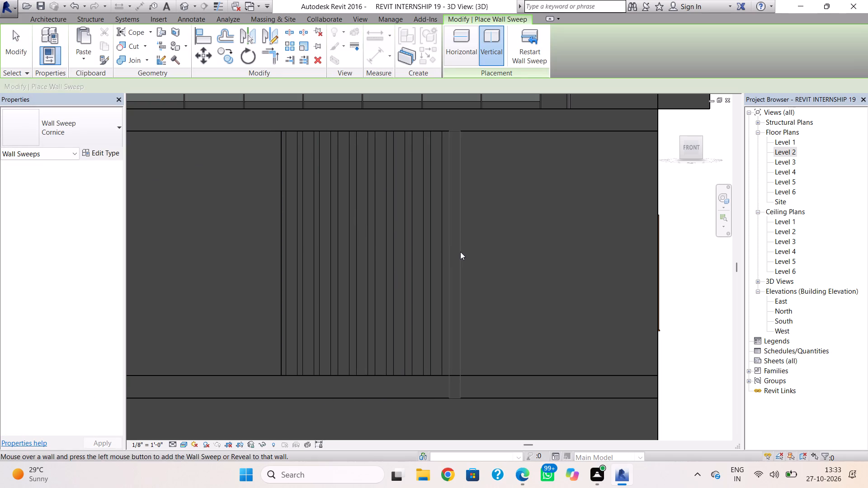
{"action": "double_click", "coordinate": [461, 253]}
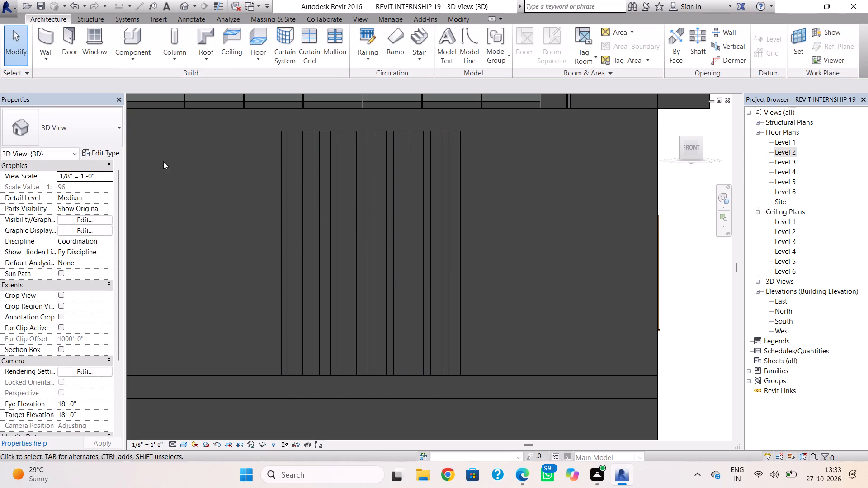
{"action": "left_click", "coordinate": [43, 61]}
{"action": "left_click", "coordinate": [71, 147]}
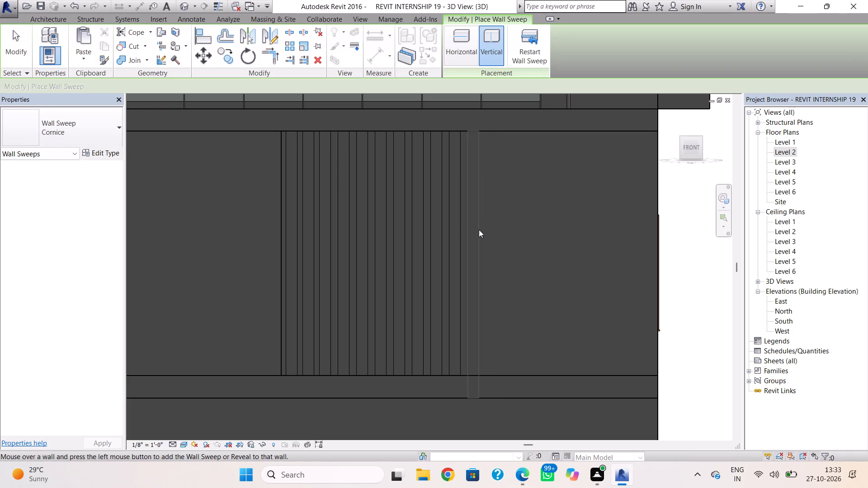
{"action": "double_click", "coordinate": [479, 230]}
{"action": "left_click", "coordinate": [55, 61]}
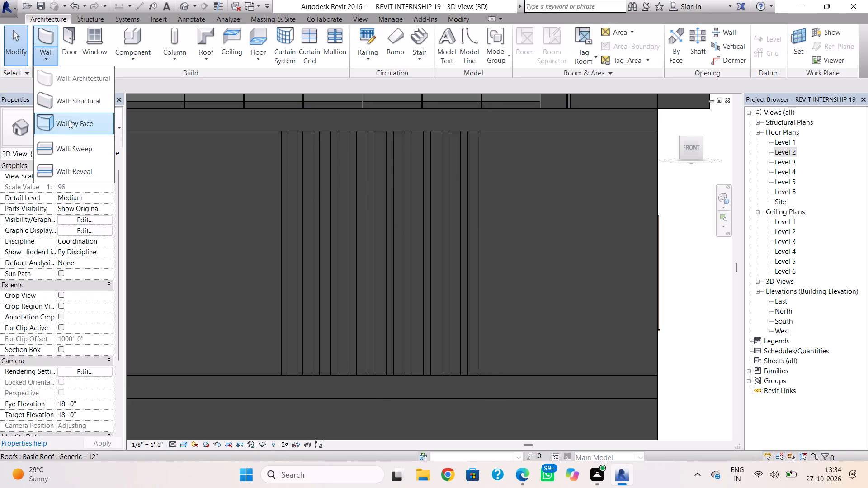
{"action": "left_click", "coordinate": [71, 145]}
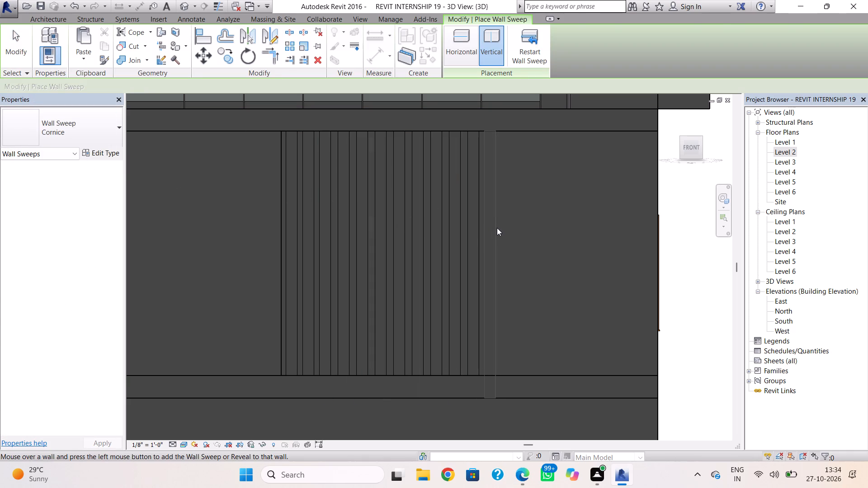
{"action": "double_click", "coordinate": [497, 228]}
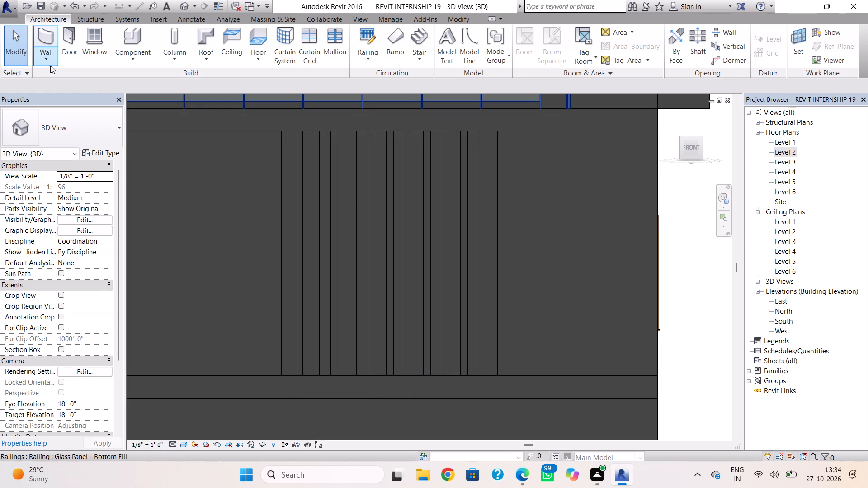
Extend the fluted strip on the Level 2 front wall with three more evenly spaced vertical Cornice sweeps.
{"action": "left_click", "coordinate": [50, 64]}
{"action": "left_click", "coordinate": [73, 142]}
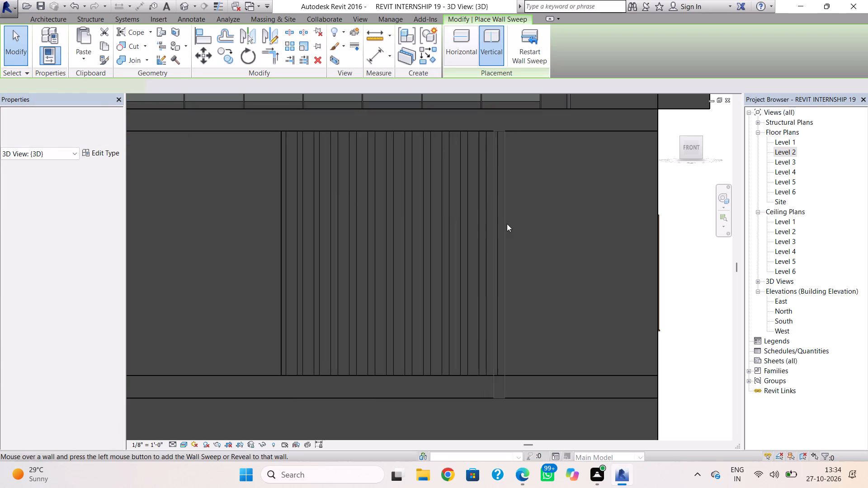
{"action": "double_click", "coordinate": [516, 233]}
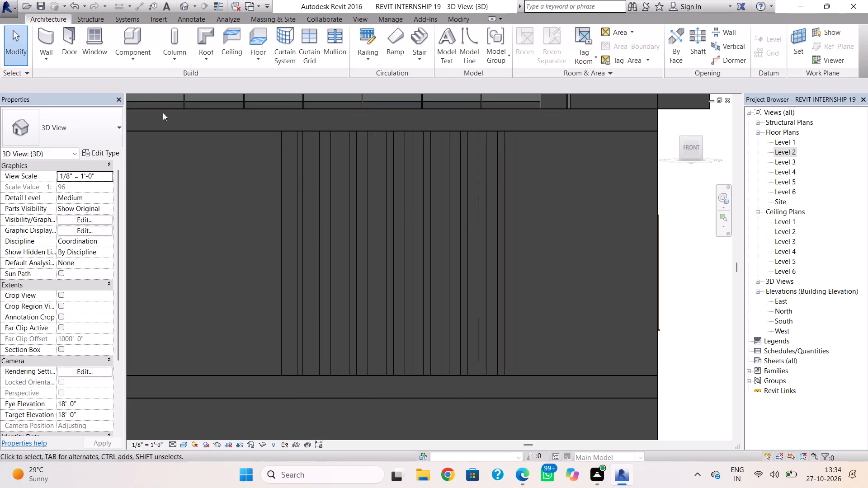
{"action": "left_click", "coordinate": [51, 61]}
{"action": "left_click", "coordinate": [76, 149]}
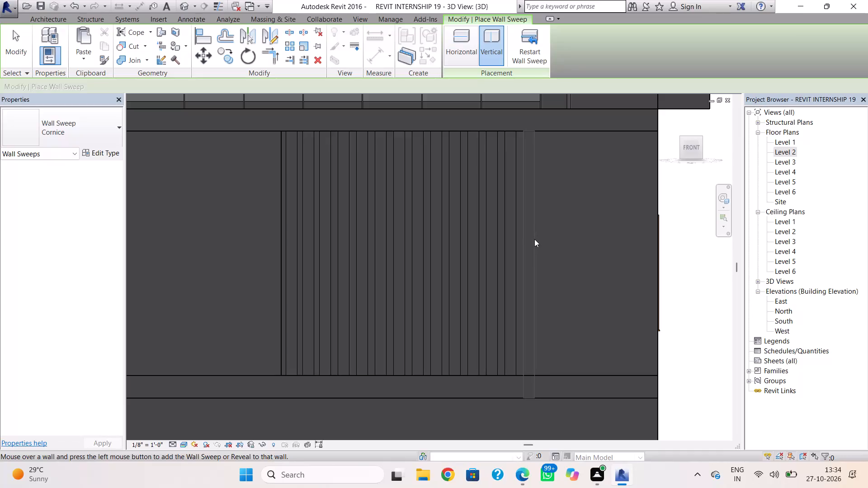
{"action": "double_click", "coordinate": [534, 239]}
{"action": "left_click", "coordinate": [55, 61]}
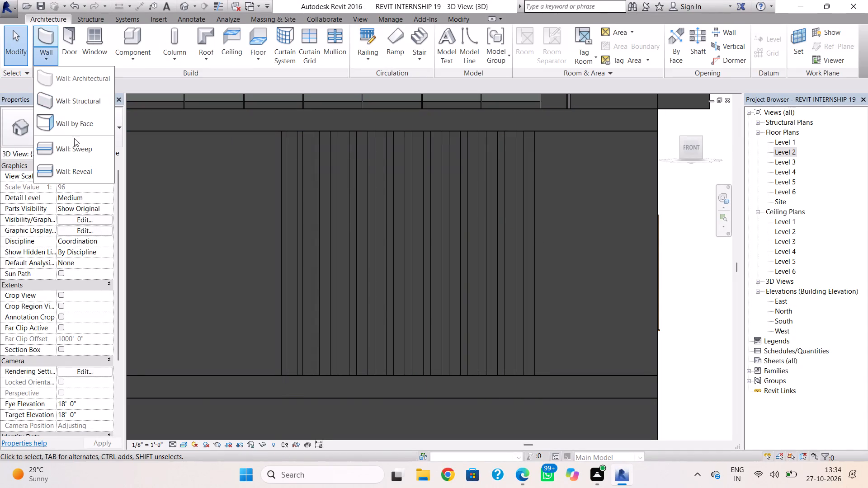
{"action": "left_click", "coordinate": [80, 157]}
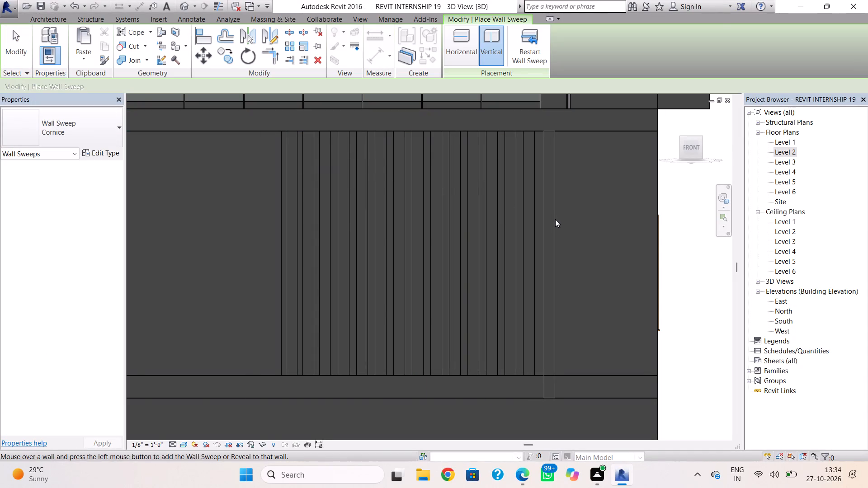
{"action": "double_click", "coordinate": [555, 219]}
{"action": "key", "text": "Escape"}
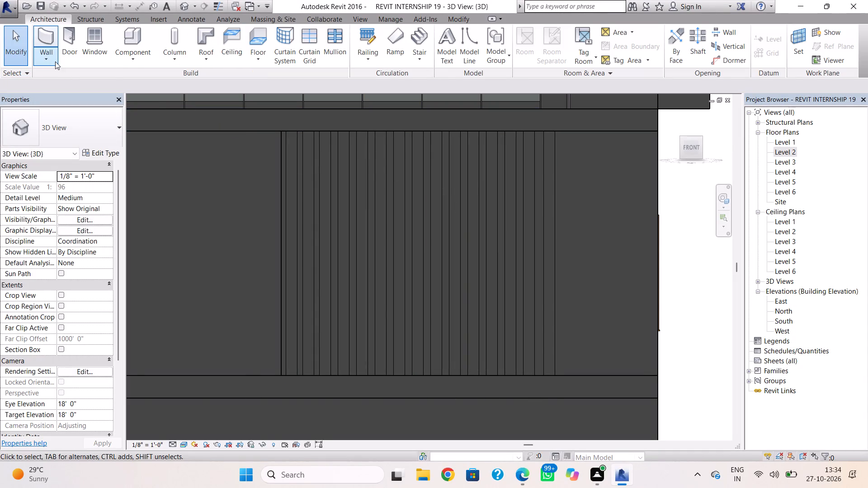
Place four more vertical Cornice wall sweeps at the same narrow spacing, continuing toward the Level 2 front wall's right corner.
{"action": "left_click", "coordinate": [55, 61]}
{"action": "left_click", "coordinate": [63, 150]}
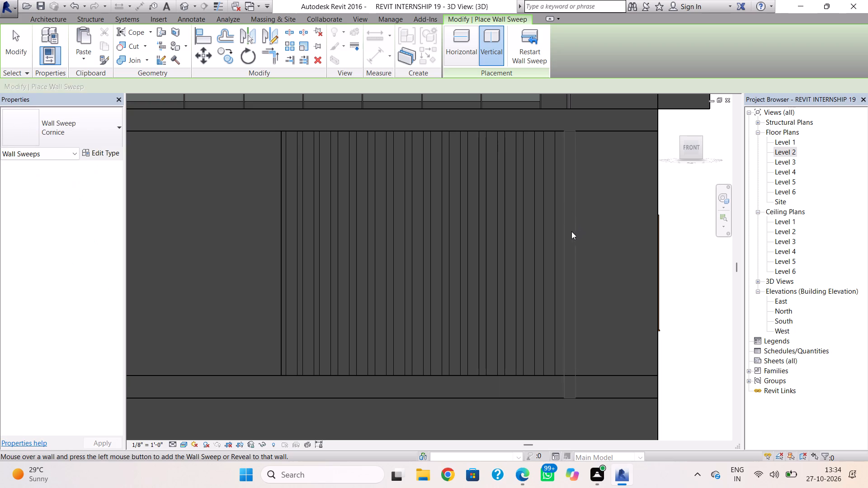
{"action": "double_click", "coordinate": [574, 233]}
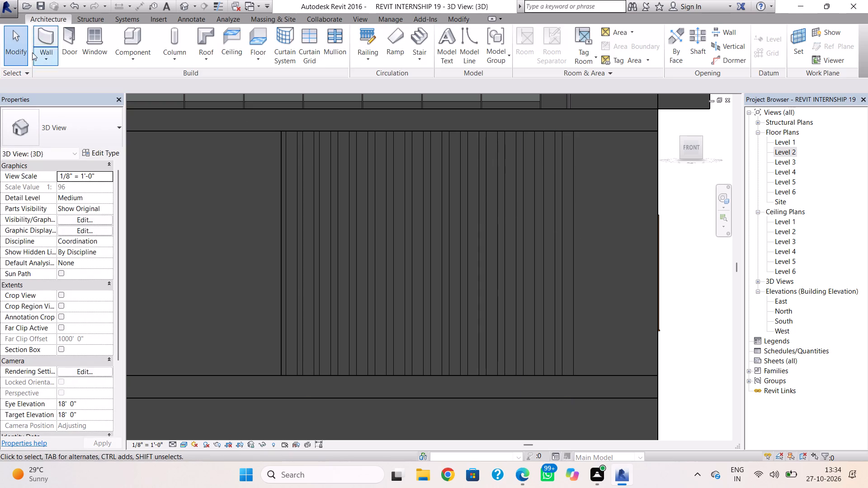
{"action": "left_click", "coordinate": [29, 52]}
{"action": "left_click", "coordinate": [44, 58]}
{"action": "left_click", "coordinate": [75, 142]}
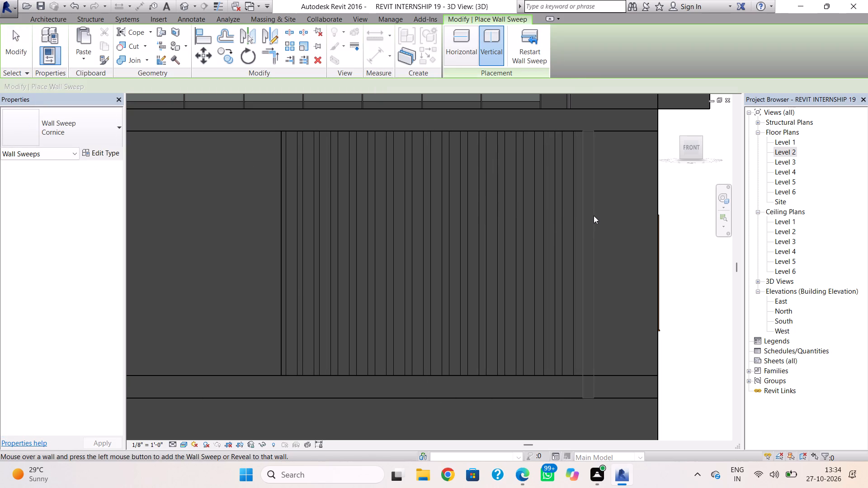
{"action": "left_click", "coordinate": [593, 217]}
{"action": "left_click", "coordinate": [593, 217]}
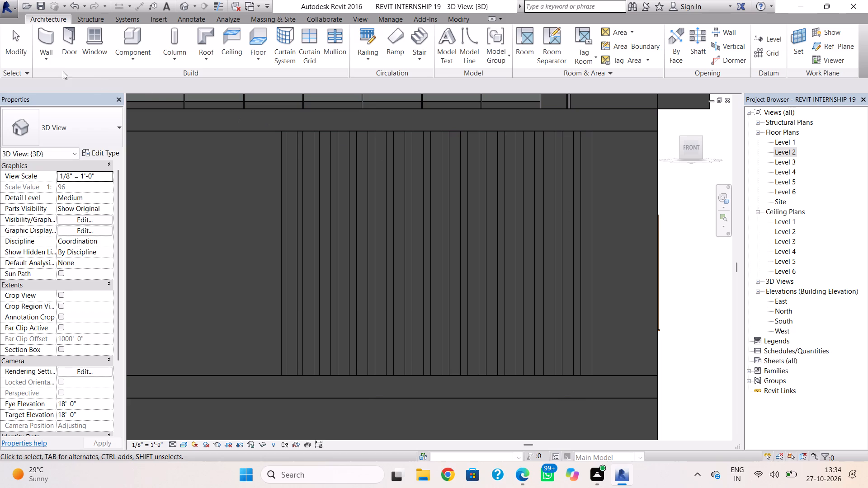
{"action": "left_click", "coordinate": [55, 64]}
{"action": "left_click", "coordinate": [103, 142]}
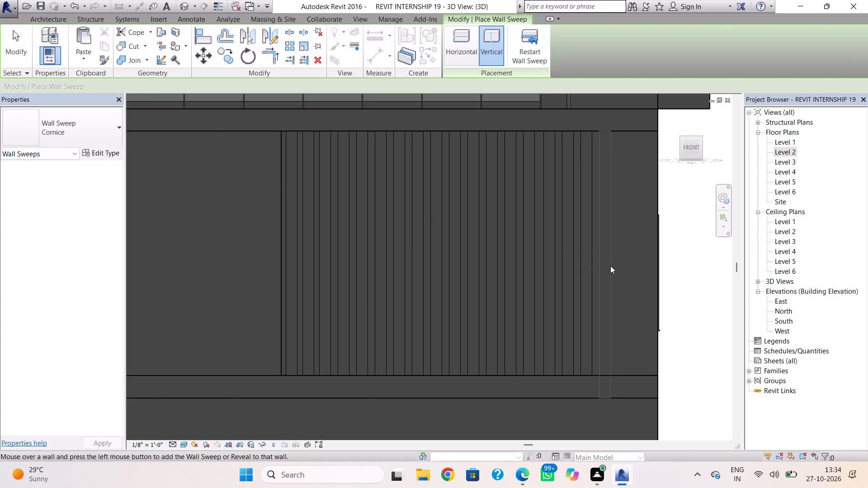
{"action": "double_click", "coordinate": [610, 266]}
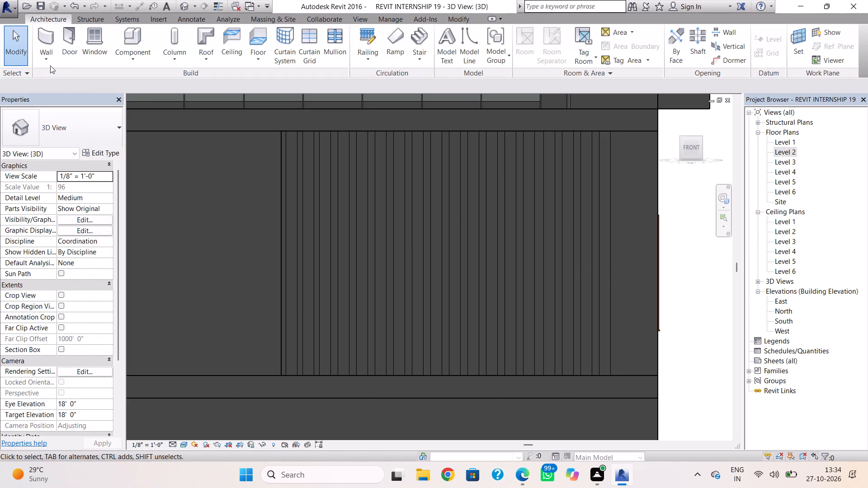
{"action": "left_click", "coordinate": [50, 66]}
{"action": "left_click", "coordinate": [77, 141]}
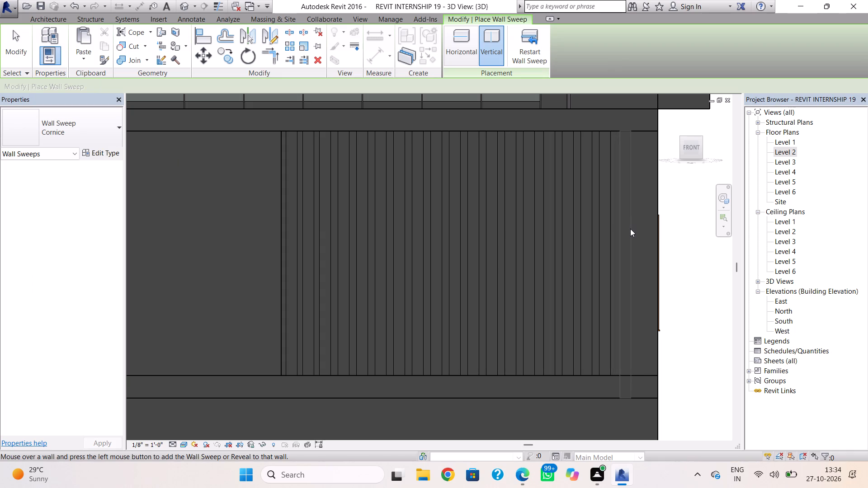
{"action": "double_click", "coordinate": [629, 234]}
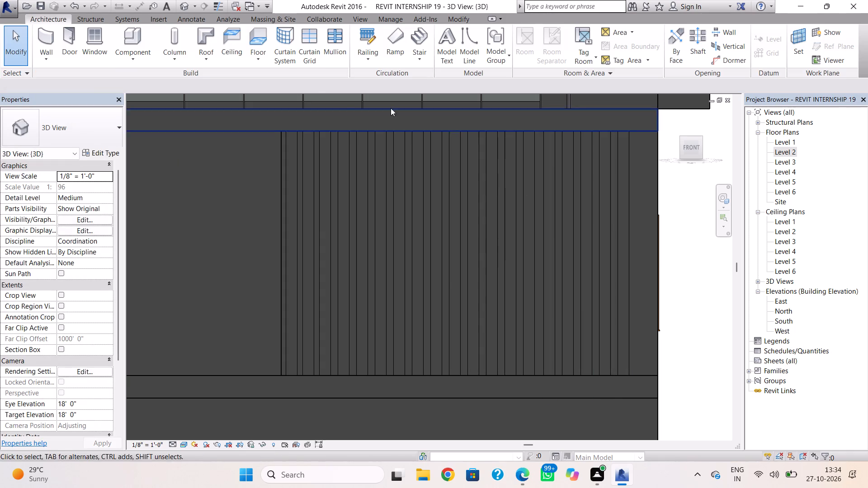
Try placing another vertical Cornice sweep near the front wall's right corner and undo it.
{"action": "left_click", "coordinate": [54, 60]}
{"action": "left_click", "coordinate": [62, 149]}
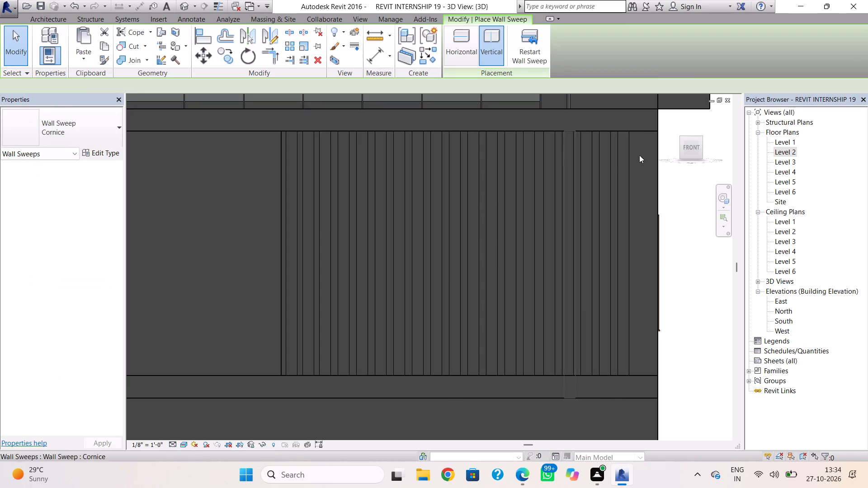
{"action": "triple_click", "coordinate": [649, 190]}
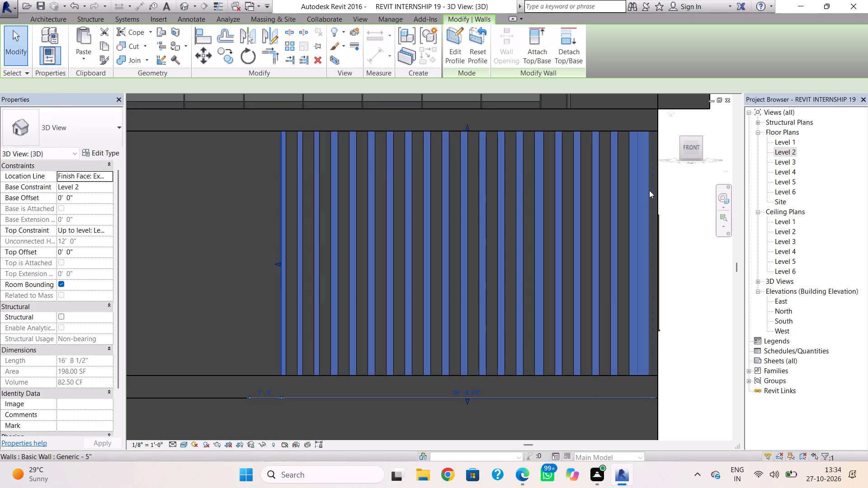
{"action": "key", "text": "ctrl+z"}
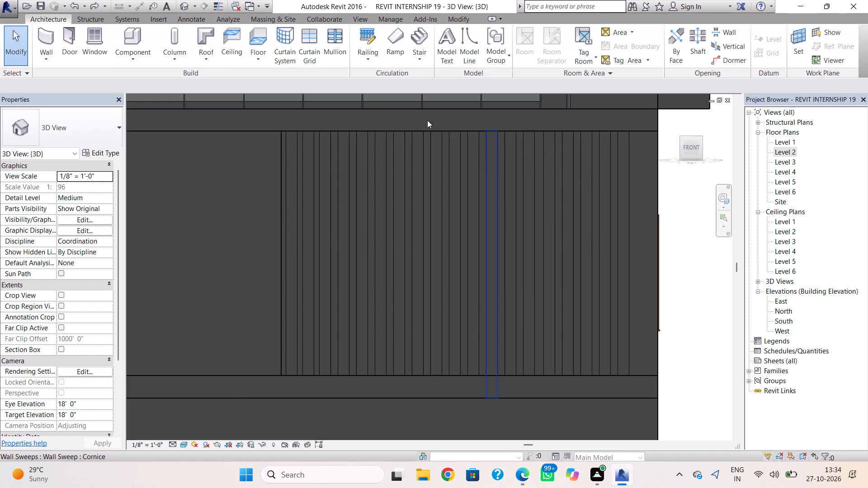
Place the last vertical Cornice sweep of the row near the right corner of the Level 2 front wall.
{"action": "left_click", "coordinate": [58, 58]}
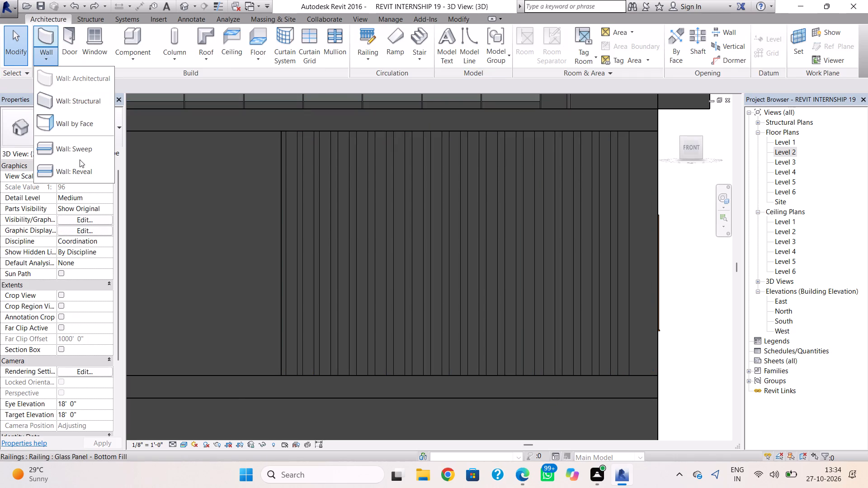
{"action": "left_click", "coordinate": [81, 156]}
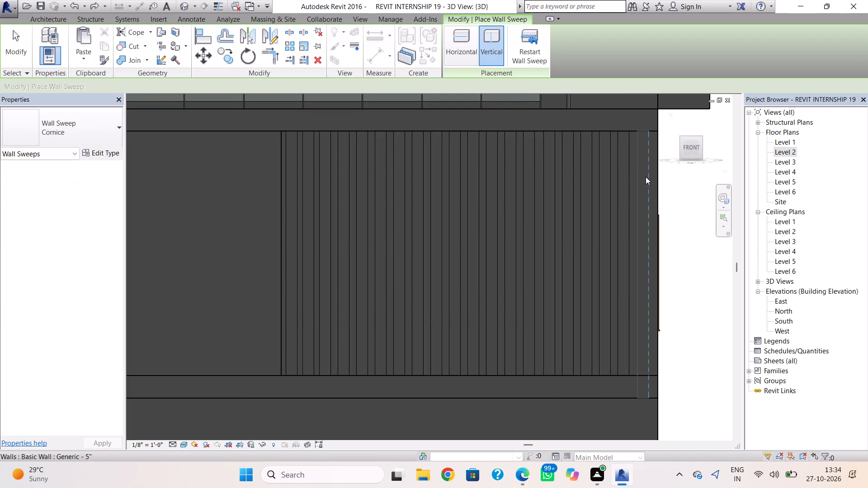
{"action": "left_click", "coordinate": [646, 177]}
{"action": "left_click", "coordinate": [646, 177]}
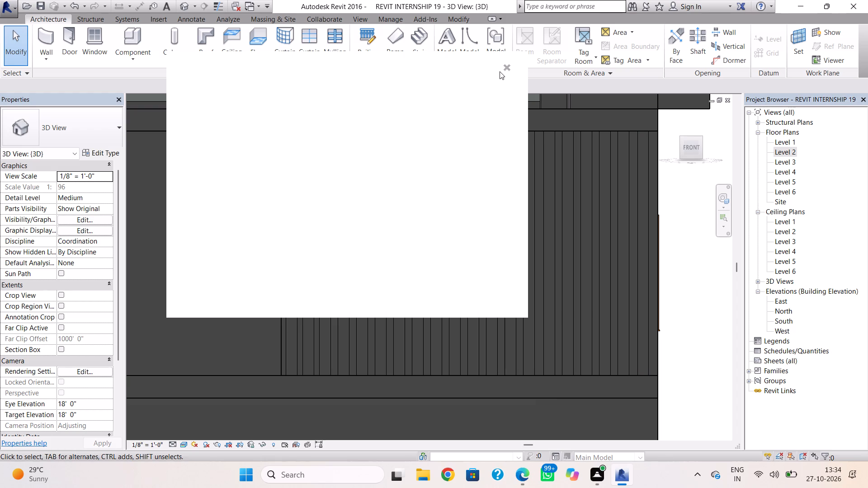
{"action": "left_click", "coordinate": [507, 69]}
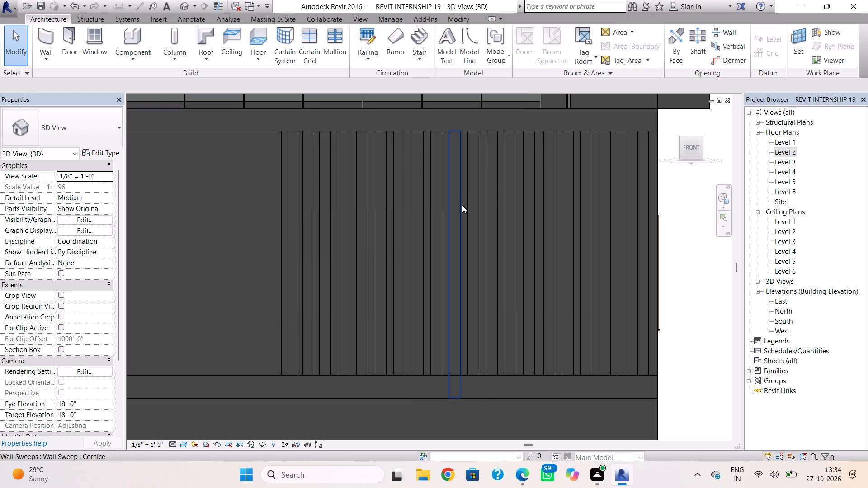
Place a vertical Cornice sweep on the building's right side wall at Level 2, below the rear end of the Level 3 balcony railing.
{"action": "right_click_drag", "start_coordinate": [462, 206], "coordinate": [555, 264], "text": "shift"}
{"action": "key", "text": "Escape"}
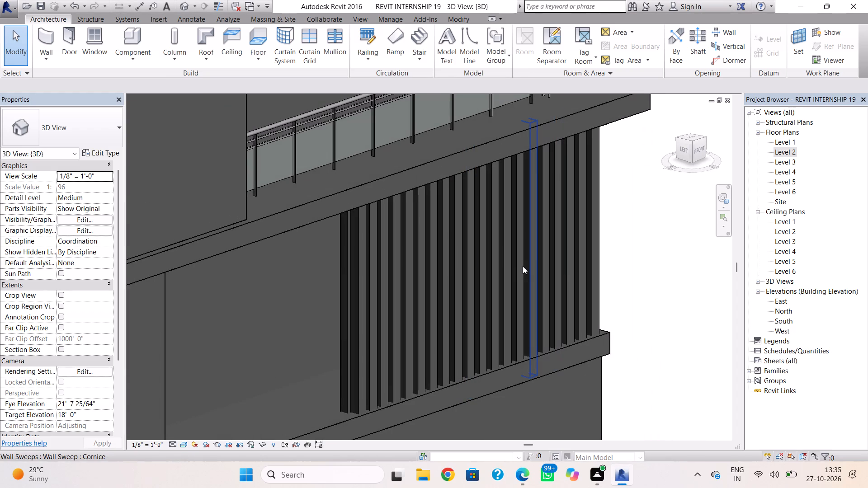
{"action": "key", "text": "Escape"}
{"action": "right_click_drag", "start_coordinate": [524, 265], "coordinate": [291, 211], "text": "shift"}
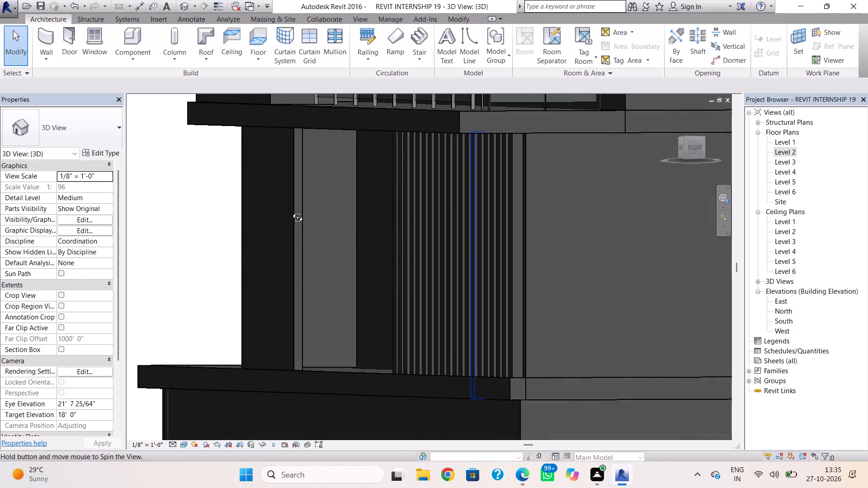
{"action": "right_click_drag", "start_coordinate": [291, 211], "coordinate": [280, 217], "text": "shift"}
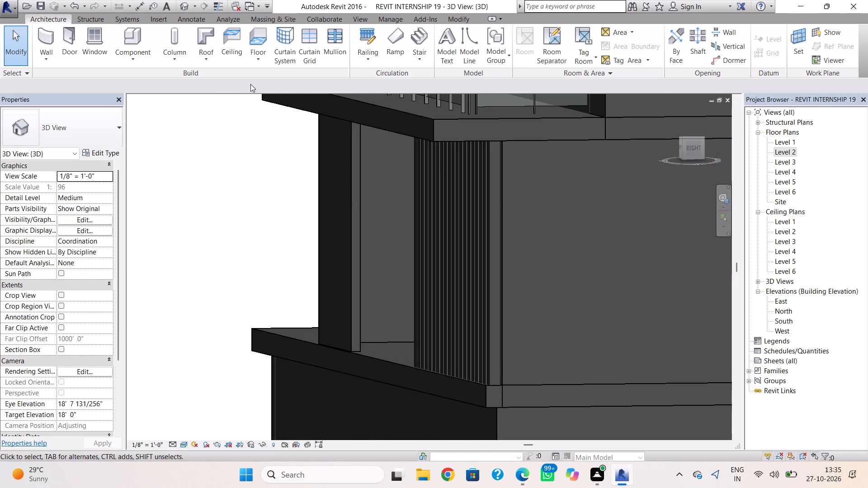
{"action": "double_click", "coordinate": [689, 149]}
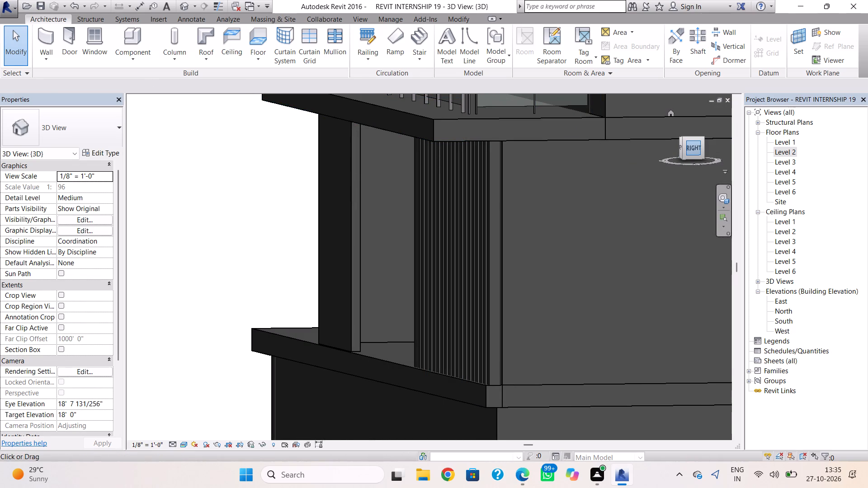
{"action": "scroll", "coordinate": [365, 286], "scroll_direction": "up", "scroll_amount": 4}
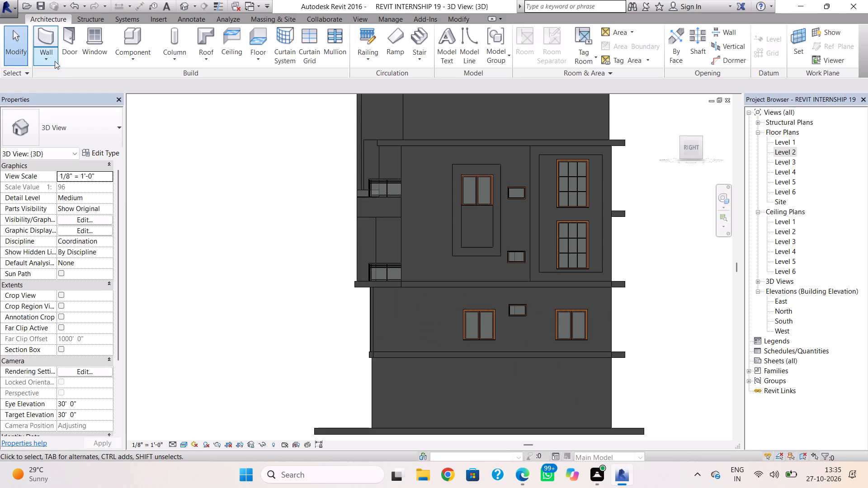
{"action": "left_click", "coordinate": [46, 53]}
{"action": "left_click", "coordinate": [67, 147]}
{"action": "scroll", "coordinate": [396, 310], "scroll_direction": "up", "scroll_amount": 2}
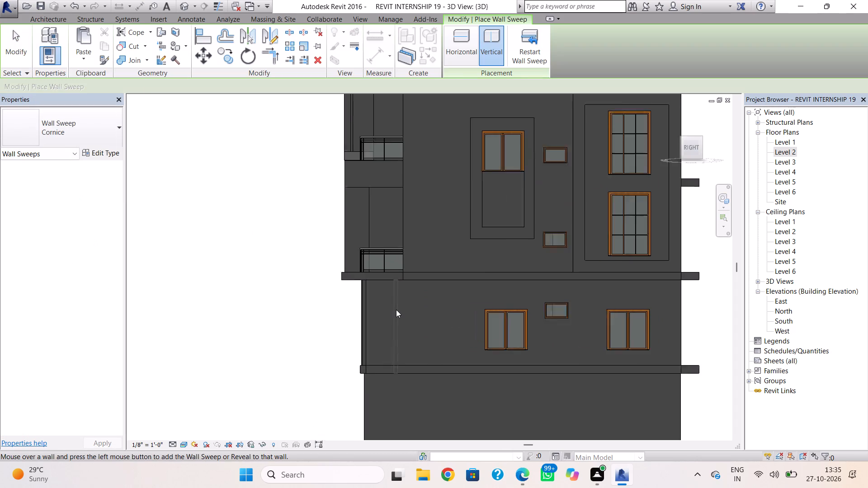
{"action": "scroll", "coordinate": [396, 310], "scroll_direction": "up", "scroll_amount": 2}
{"action": "left_click", "coordinate": [401, 311]}
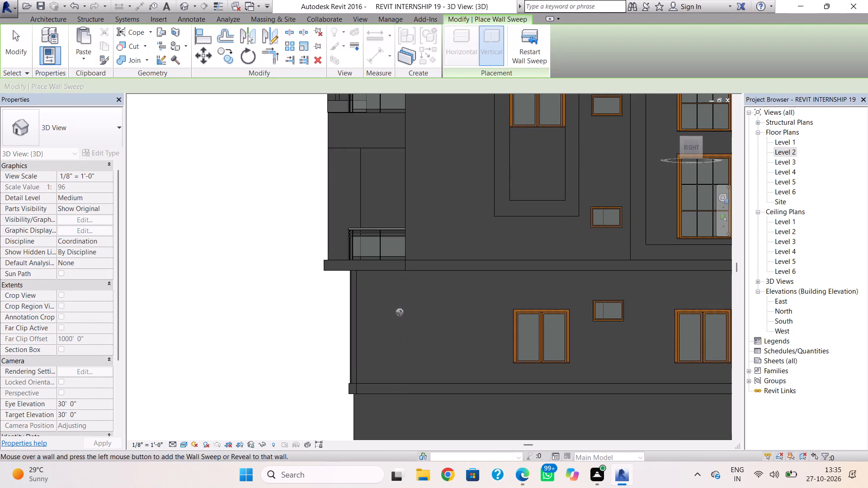
{"action": "left_click", "coordinate": [402, 313]}
Add two more closely spaced vertical Cornice sweeps on the Level 2 right side wall, progressing toward the front corner.
{"action": "left_click", "coordinate": [42, 55]}
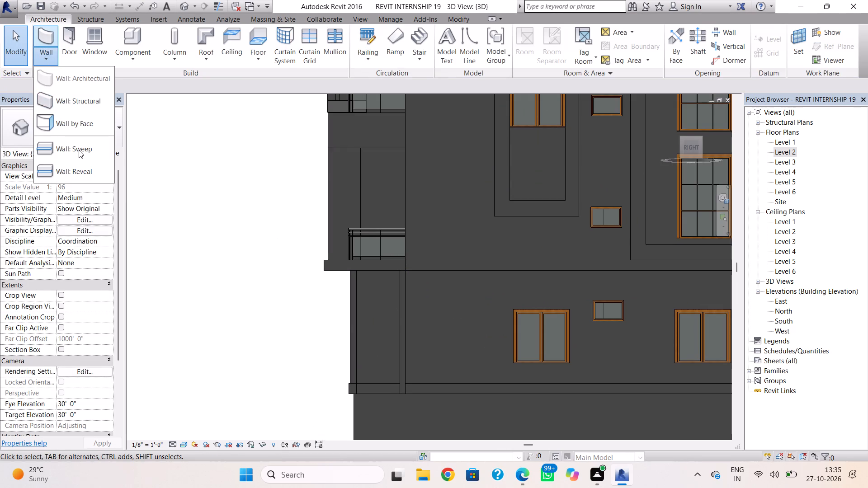
{"action": "left_click", "coordinate": [79, 153]}
{"action": "scroll", "coordinate": [405, 330], "scroll_direction": "up", "scroll_amount": 4}
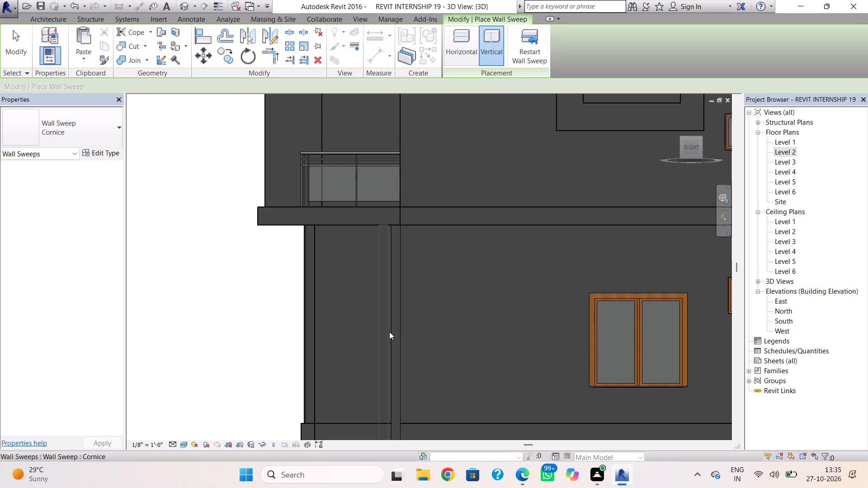
{"action": "double_click", "coordinate": [385, 338]}
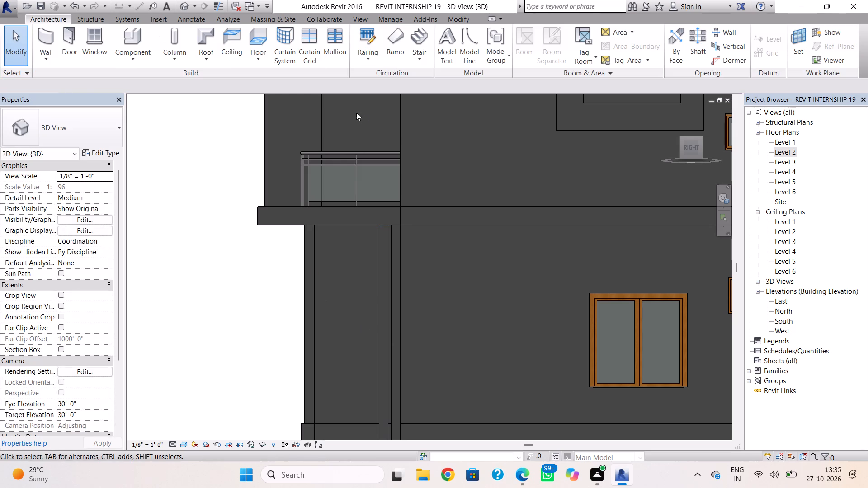
{"action": "left_click", "coordinate": [53, 61]}
{"action": "left_click", "coordinate": [77, 152]}
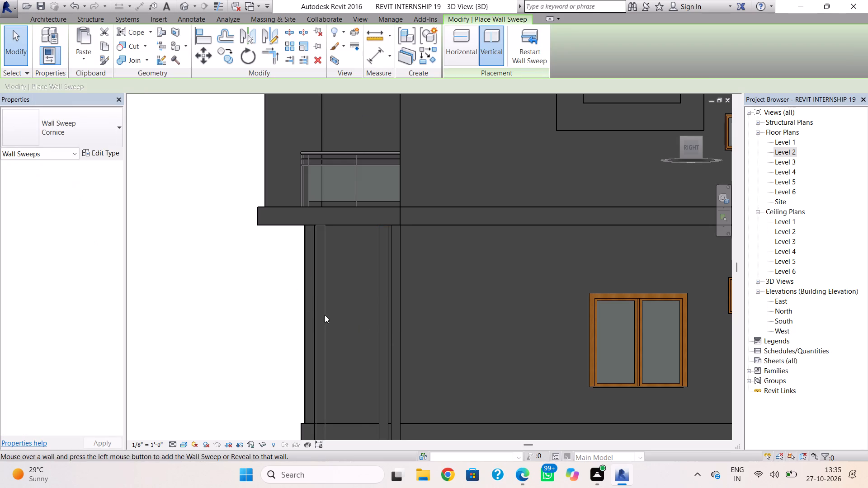
{"action": "scroll", "coordinate": [374, 333], "scroll_direction": "up", "scroll_amount": 4}
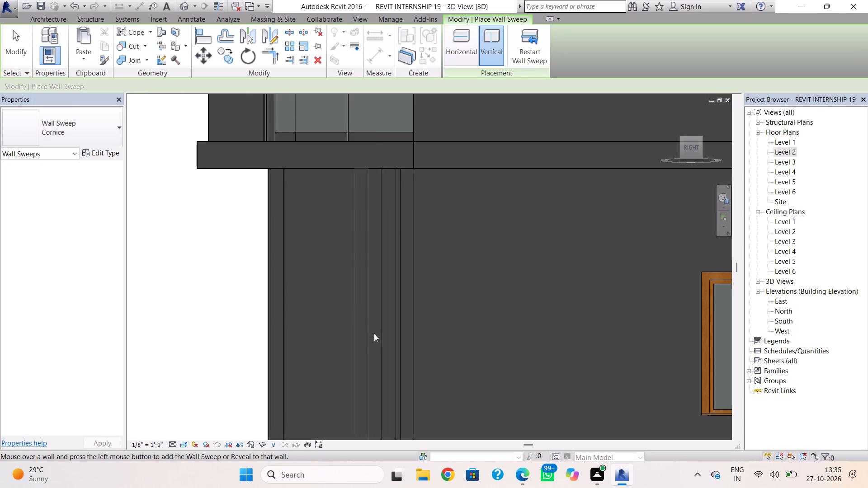
{"action": "double_click", "coordinate": [376, 337]}
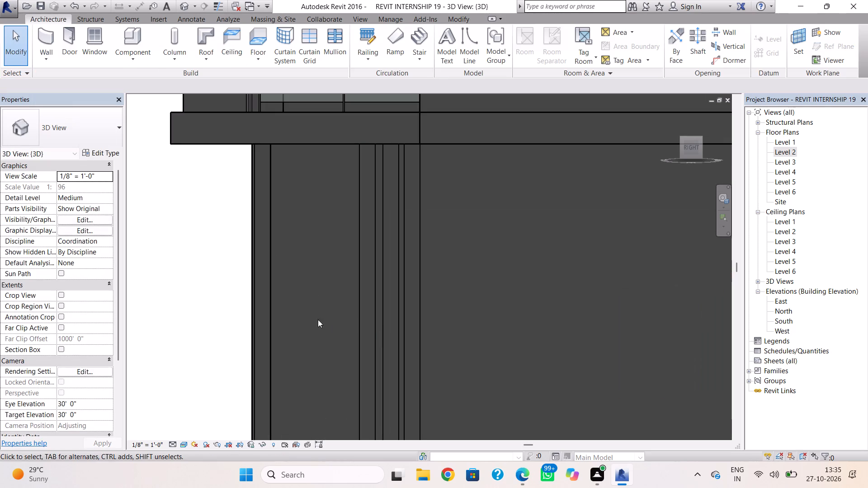
Nudge the foremost vertical Cornice sweep on the Level 2 right side wall slightly toward the two behind it to even the spacing.
{"action": "left_click", "coordinate": [369, 254]}
{"action": "left_click", "coordinate": [372, 258]}
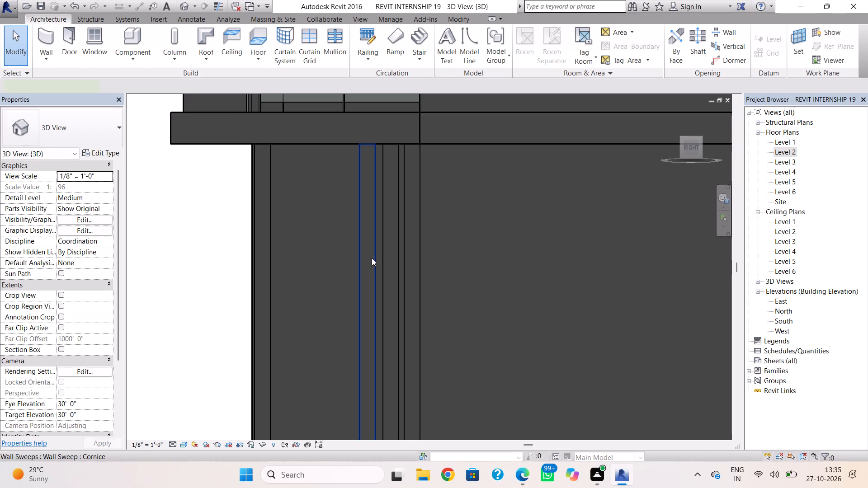
{"action": "key", "text": "Right"}
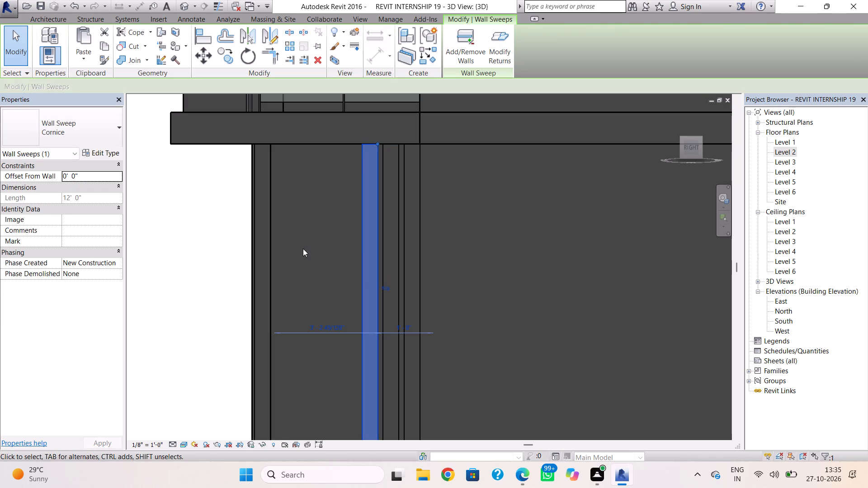
{"action": "left_click", "coordinate": [303, 249]}
Place two more vertical Cornice sweeps on the Level 2 right side wall, continuing the narrow spacing toward the front corner.
{"action": "left_click", "coordinate": [59, 63]}
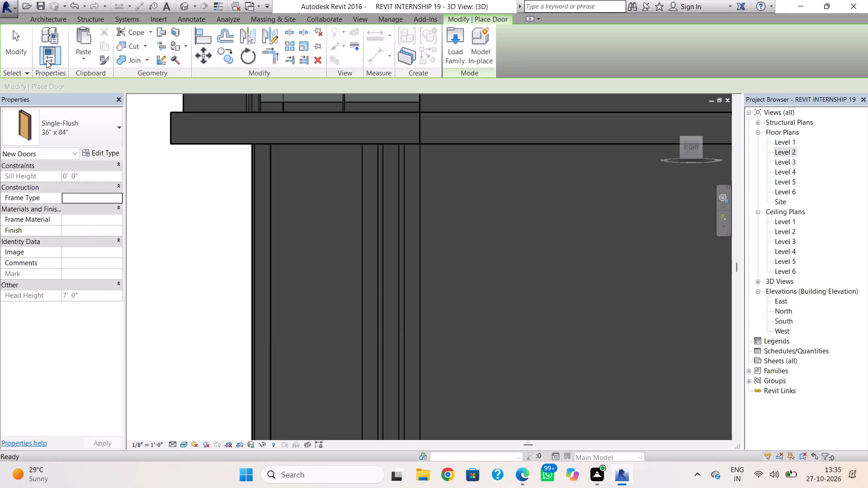
{"action": "left_click", "coordinate": [48, 19]}
{"action": "left_click", "coordinate": [52, 54]}
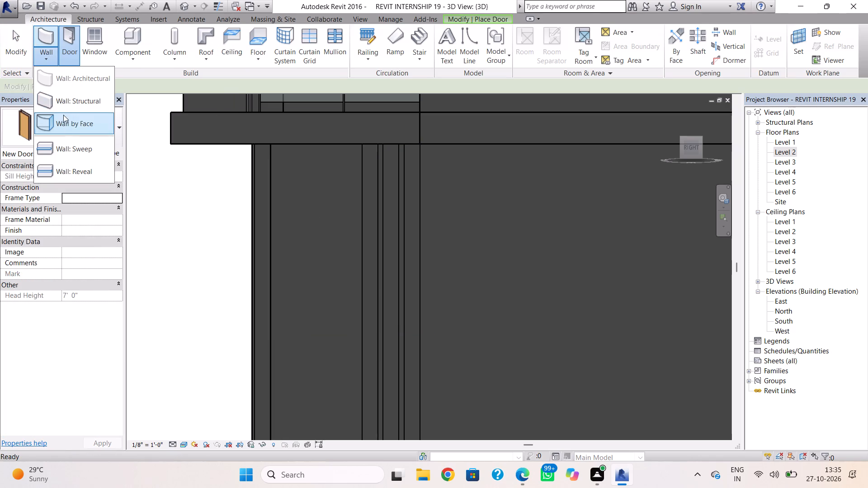
{"action": "left_click", "coordinate": [69, 148]}
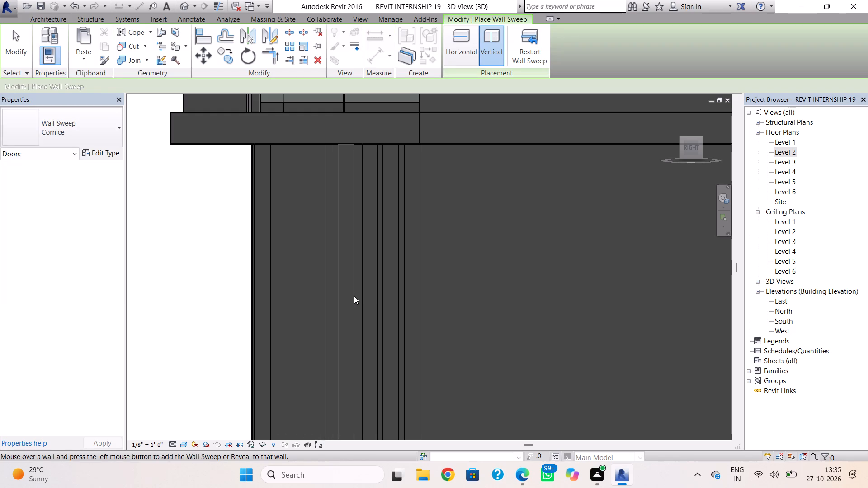
{"action": "scroll", "coordinate": [354, 296], "scroll_direction": "up", "scroll_amount": 3}
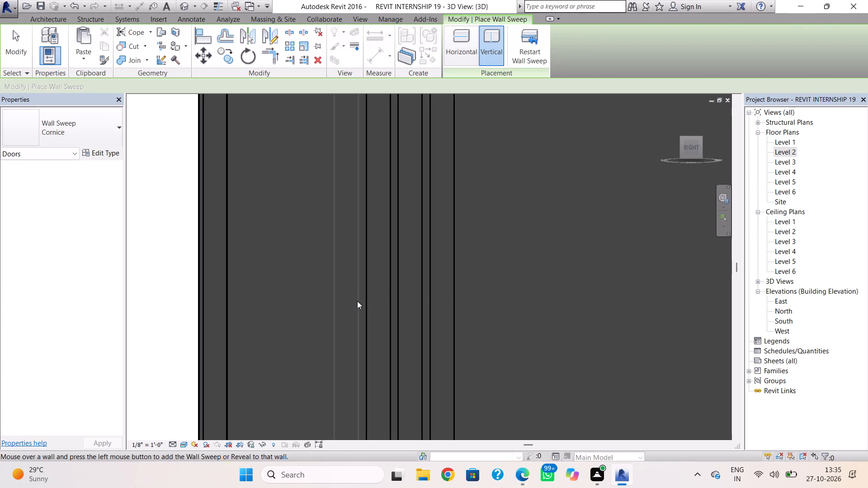
{"action": "double_click", "coordinate": [357, 301]}
{"action": "left_click", "coordinate": [52, 65]}
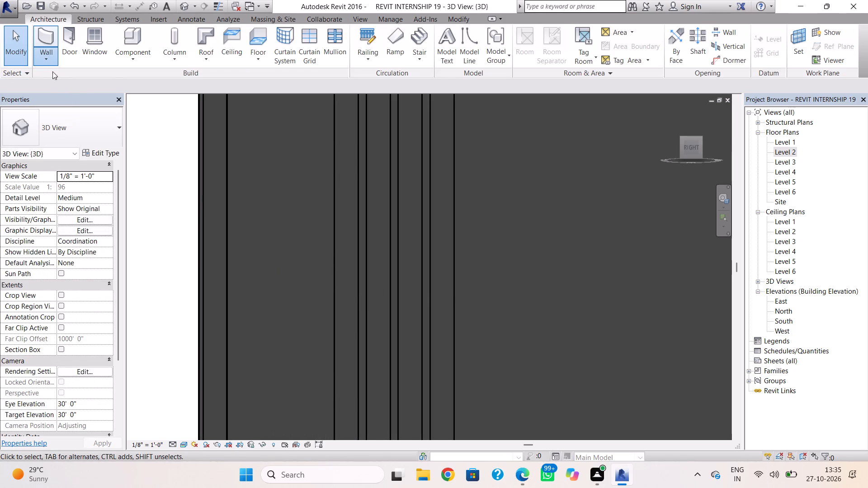
{"action": "left_click", "coordinate": [72, 146]}
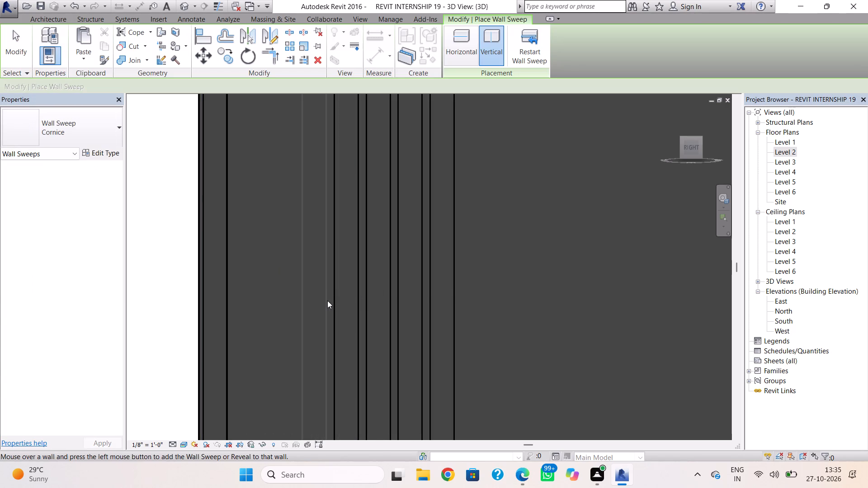
{"action": "double_click", "coordinate": [327, 301]}
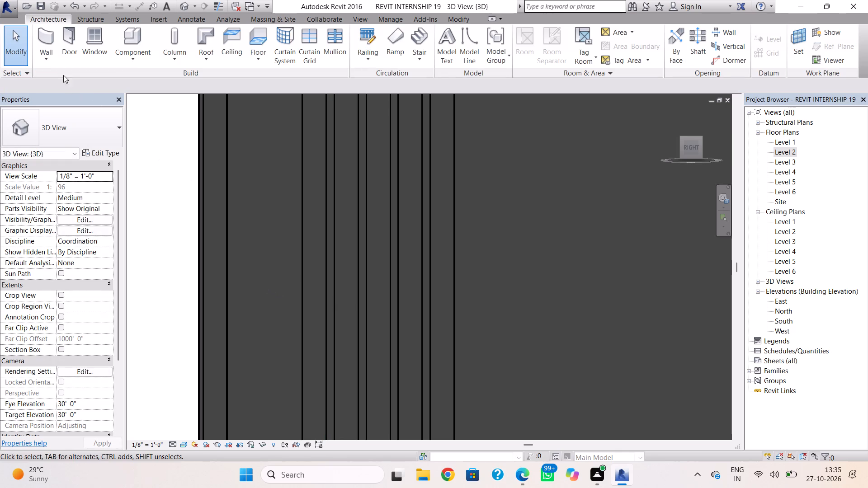
Place the last two vertical Cornice sweeps on the Level 2 right side wall, filling the gap up to the front corner.
{"action": "left_click", "coordinate": [50, 57]}
{"action": "left_click", "coordinate": [82, 150]}
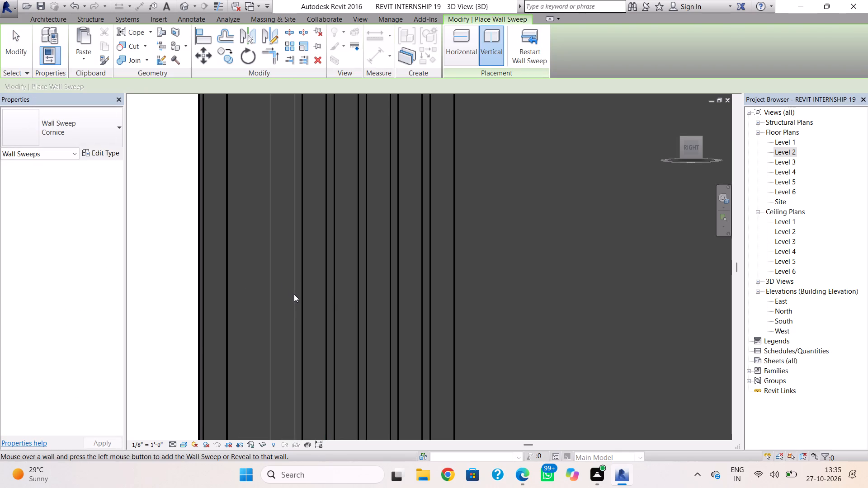
{"action": "double_click", "coordinate": [294, 294]}
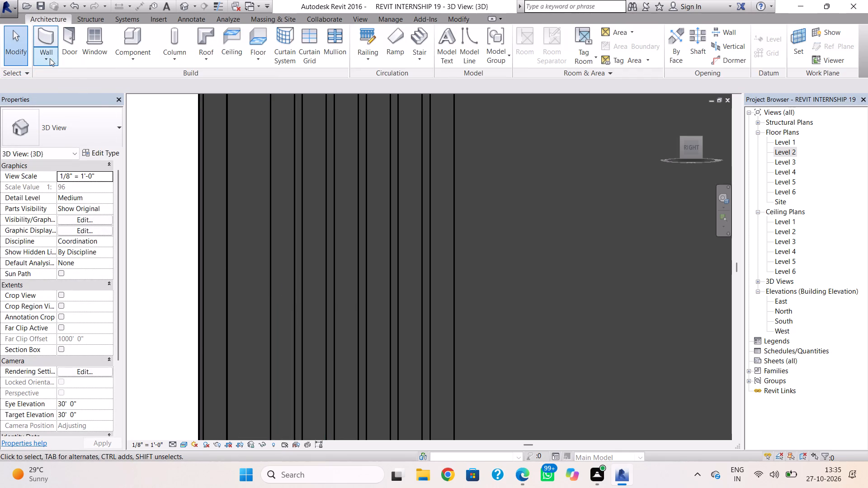
{"action": "left_click", "coordinate": [50, 58]}
{"action": "left_click", "coordinate": [77, 149]}
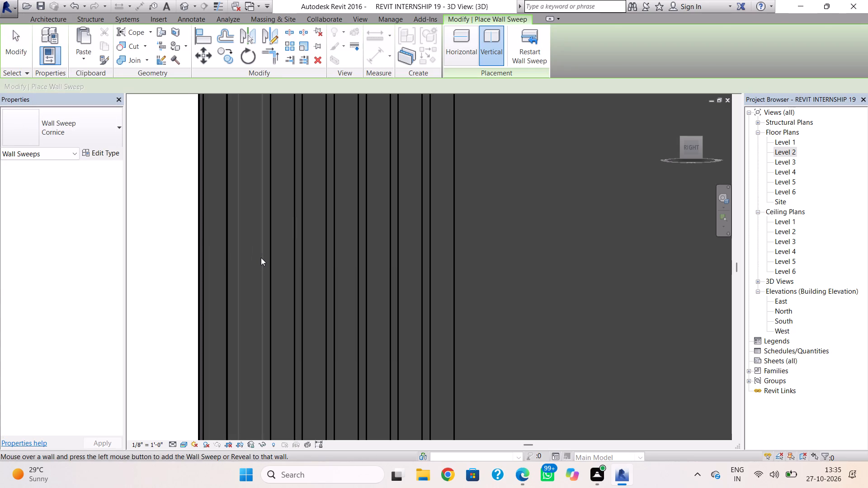
{"action": "double_click", "coordinate": [261, 258]}
Examine the Cornice sweep cladding around the Level 2 corner and the front wall opening beside it from several angles.
{"action": "scroll", "coordinate": [256, 120], "scroll_direction": "down", "scroll_amount": 4}
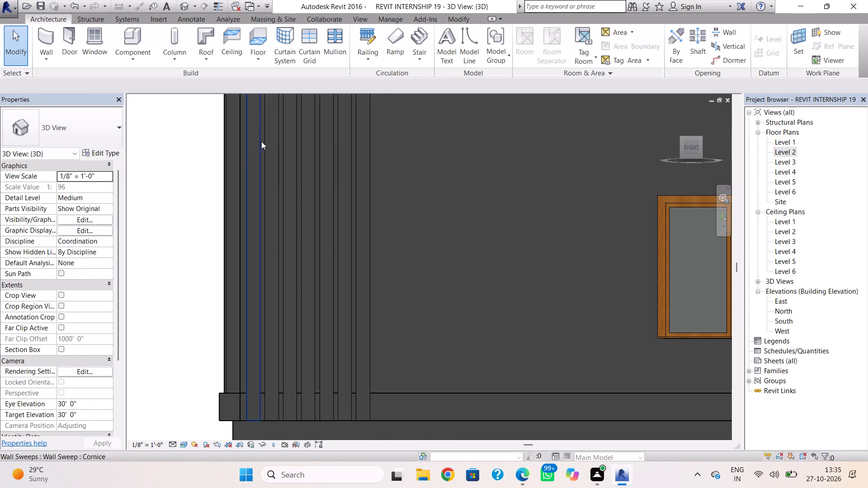
{"action": "right_click_drag", "start_coordinate": [344, 247], "coordinate": [407, 281], "text": "shift"}
{"action": "scroll", "coordinate": [402, 271], "scroll_direction": "down", "scroll_amount": 2}
{"action": "scroll", "coordinate": [380, 213], "scroll_direction": "down", "scroll_amount": 3}
{"action": "middle_click_drag", "start_coordinate": [383, 221], "coordinate": [377, 210]}
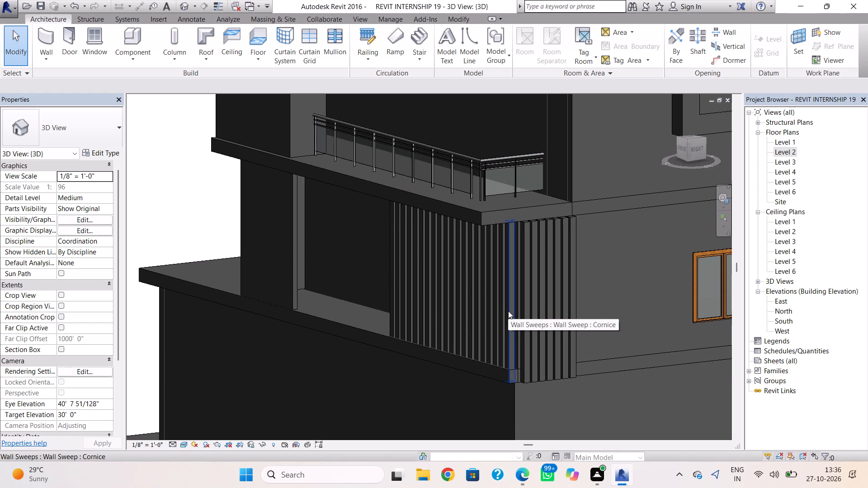
{"action": "key", "text": "Escape"}
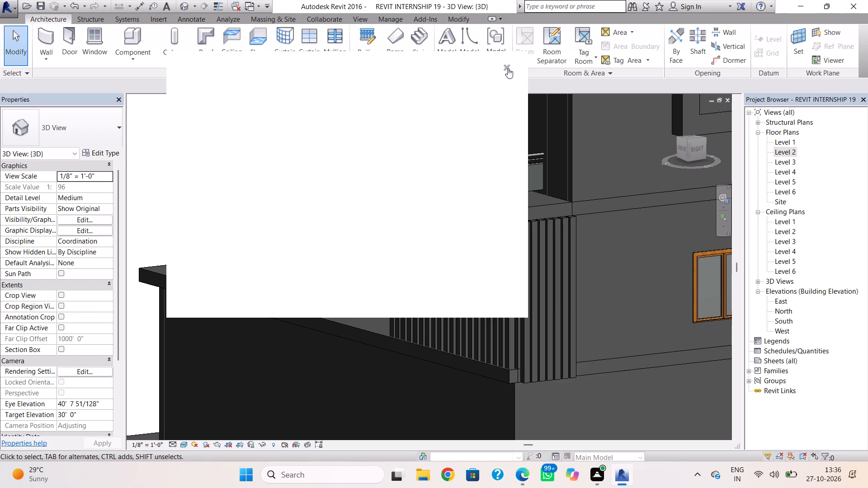
{"action": "left_click", "coordinate": [508, 68]}
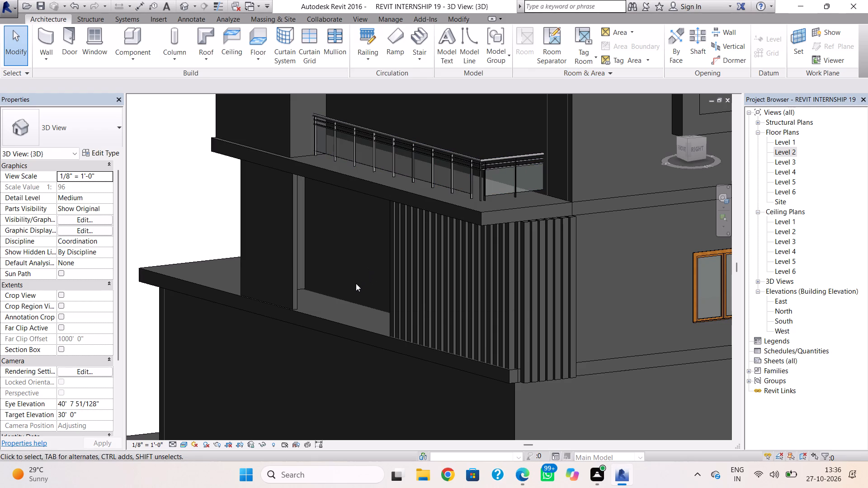
{"action": "right_click_drag", "start_coordinate": [358, 286], "coordinate": [408, 352], "text": "shift"}
{"action": "scroll", "coordinate": [408, 350], "scroll_direction": "down", "scroll_amount": 3}
{"action": "middle_click_drag", "start_coordinate": [394, 317], "coordinate": [383, 267]}
{"action": "scroll", "coordinate": [412, 288], "scroll_direction": "up", "scroll_amount": 3}
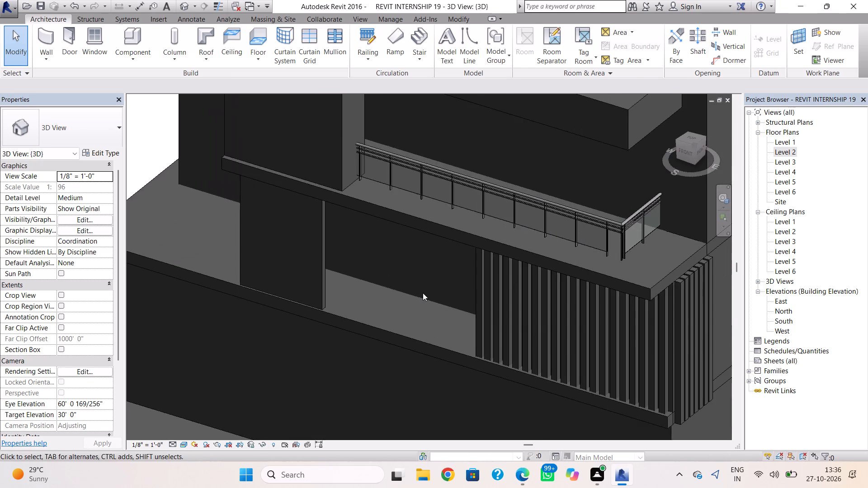
{"action": "middle_click_drag", "start_coordinate": [423, 294], "coordinate": [404, 214]}
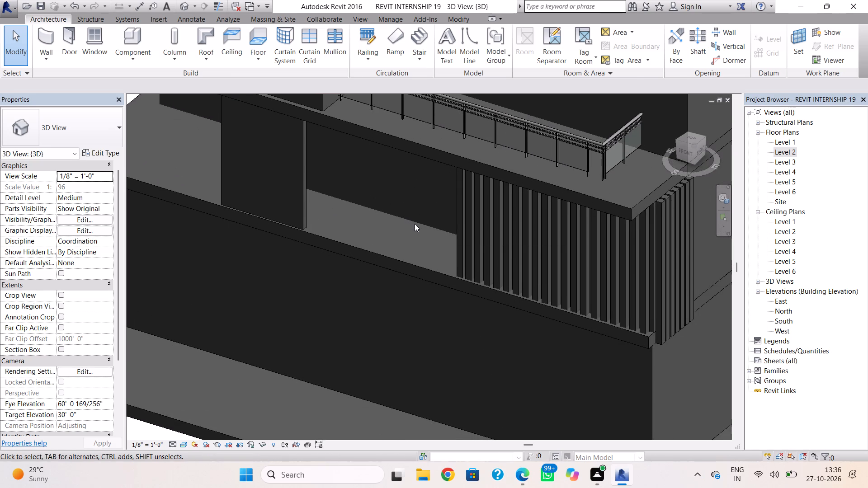
Nudge the Generic - 5" Level 2 front wall carrying the Cornice sweeps inward, away from the front slab edge.
{"action": "right_click_drag", "start_coordinate": [430, 241], "coordinate": [565, 237], "text": "shift"}
{"action": "scroll", "coordinate": [567, 232], "scroll_direction": "down", "scroll_amount": 1}
{"action": "middle_click_drag", "start_coordinate": [562, 236], "coordinate": [488, 272]}
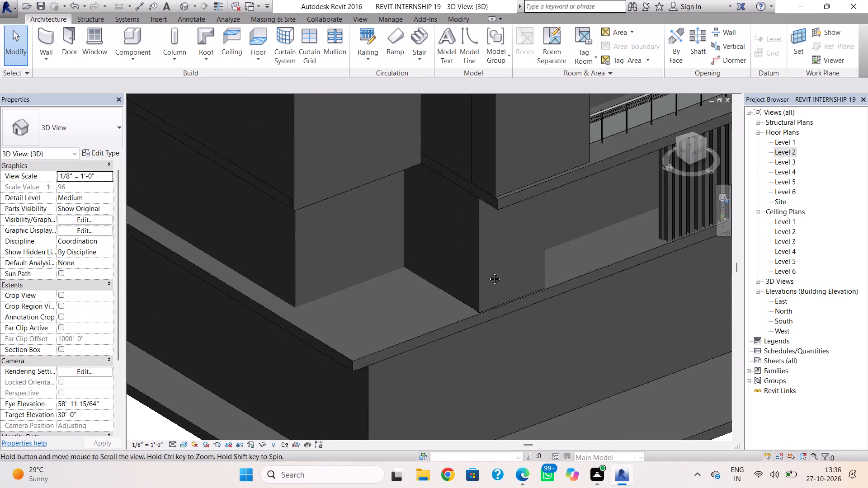
{"action": "middle_click_drag", "start_coordinate": [488, 272], "coordinate": [419, 304]}
{"action": "left_click", "coordinate": [561, 274]}
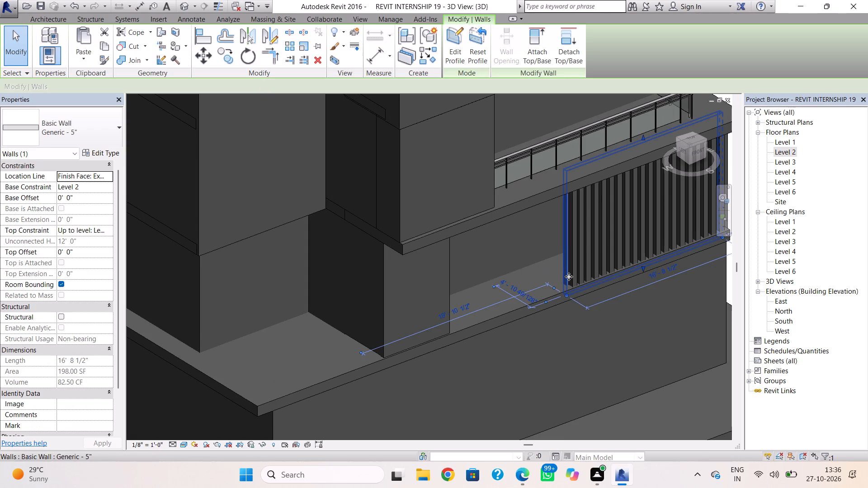
{"action": "key", "text": "Up"}
{"action": "key", "text": "Up"}
{"action": "key", "text": "Up"}
{"action": "key", "text": "Up"}
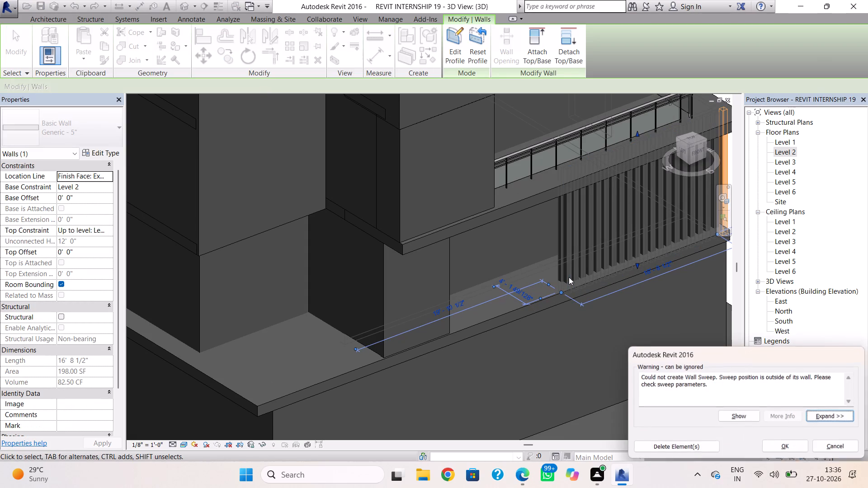
{"action": "key", "text": "Up"}
{"action": "key", "text": "Up"}
{"action": "key", "text": "Up"}
{"action": "left_click", "coordinate": [771, 444]}
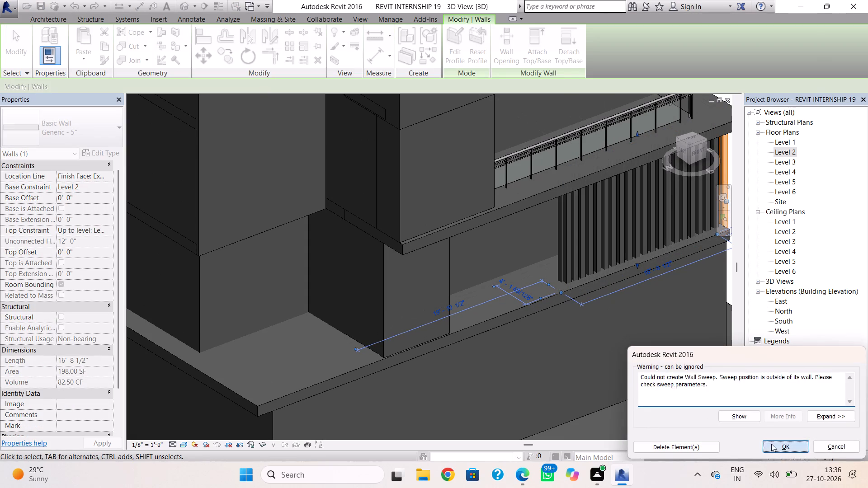
{"action": "key", "text": "Up"}
{"action": "key", "text": "Up"}
{"action": "left_click", "coordinate": [670, 380]}
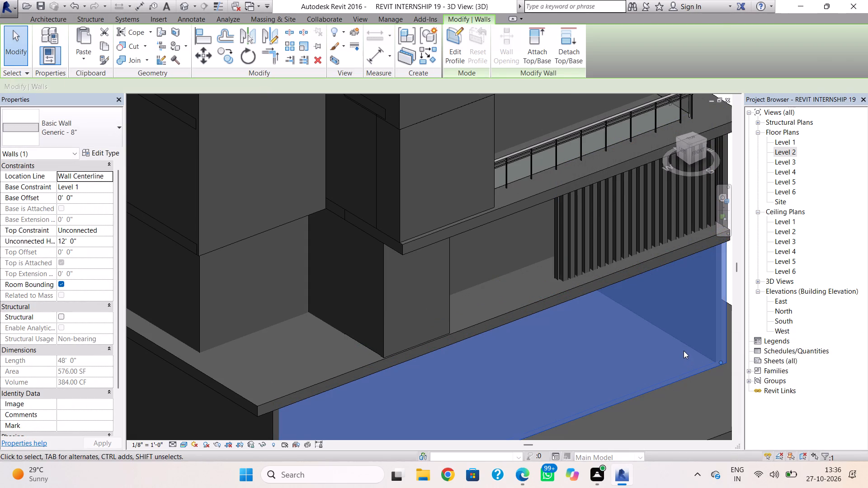
{"action": "key", "text": "Escape"}
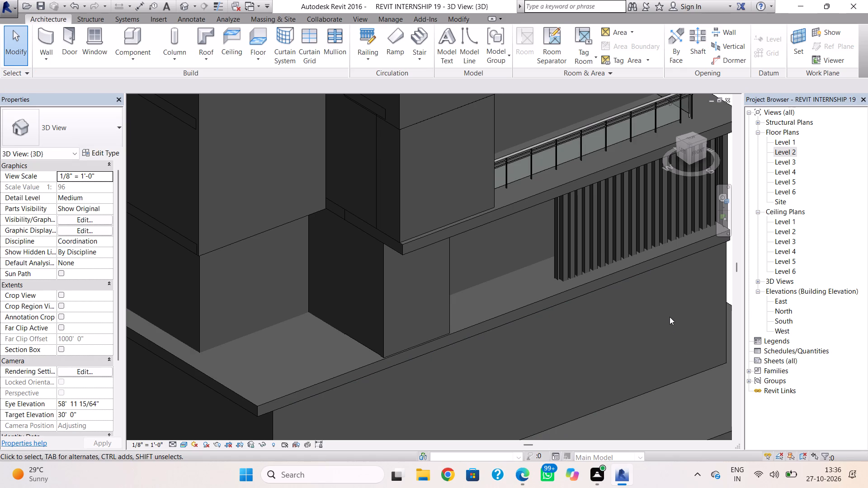
Reselect the clad Level 2 front wall and nudge it further back from the slab edge.
{"action": "left_click", "coordinate": [569, 248]}
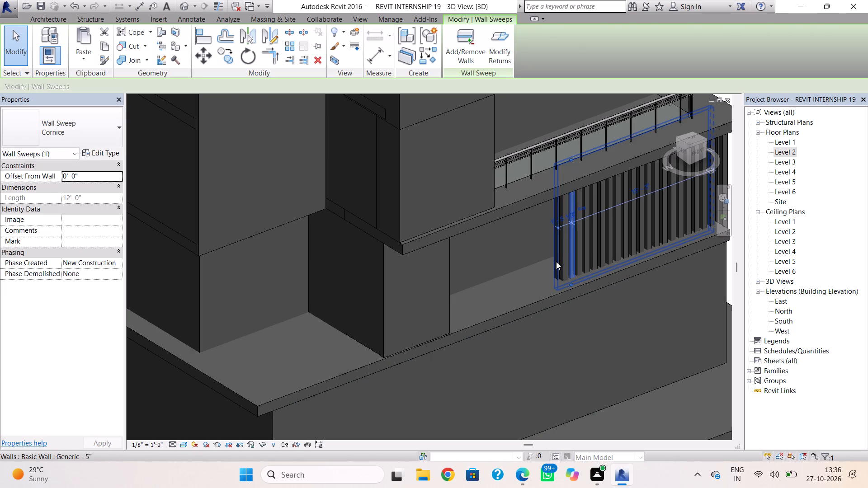
{"action": "key", "text": "Escape"}
{"action": "left_click", "coordinate": [554, 267]}
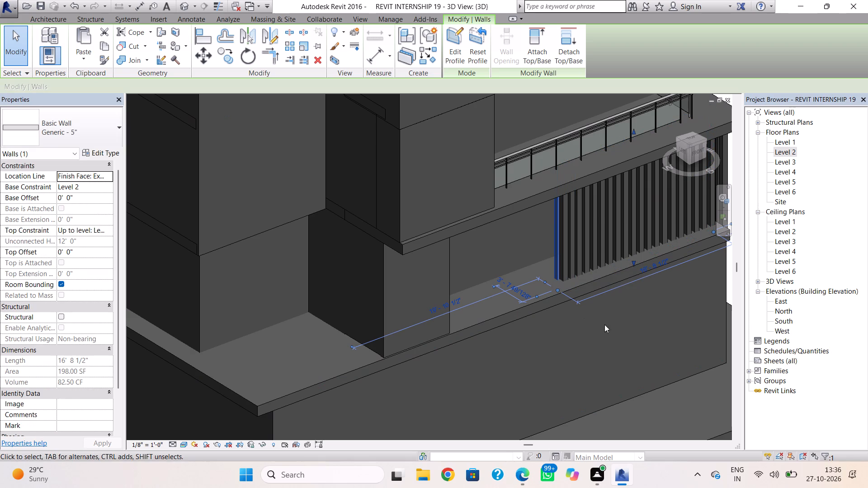
{"action": "key", "text": "Up"}
{"action": "key", "text": "Up"}
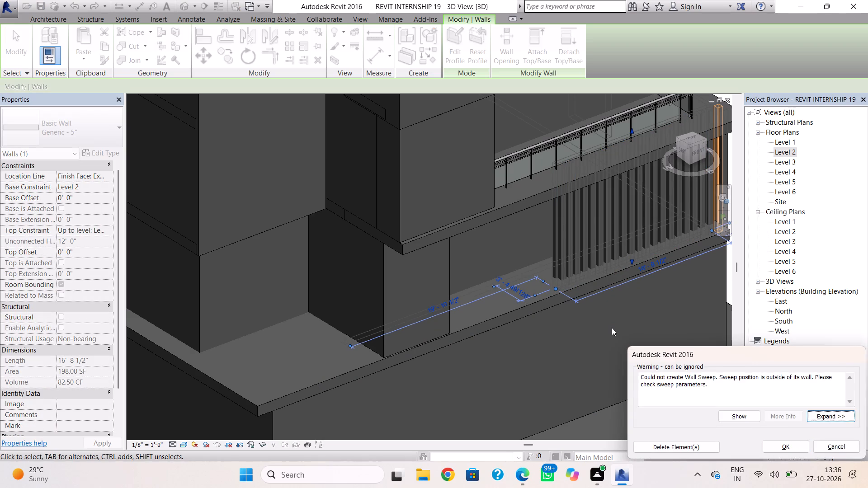
{"action": "key", "text": "Up"}
{"action": "key", "text": "Up"}
{"action": "key", "text": "Up"}
{"action": "left_click", "coordinate": [778, 445]}
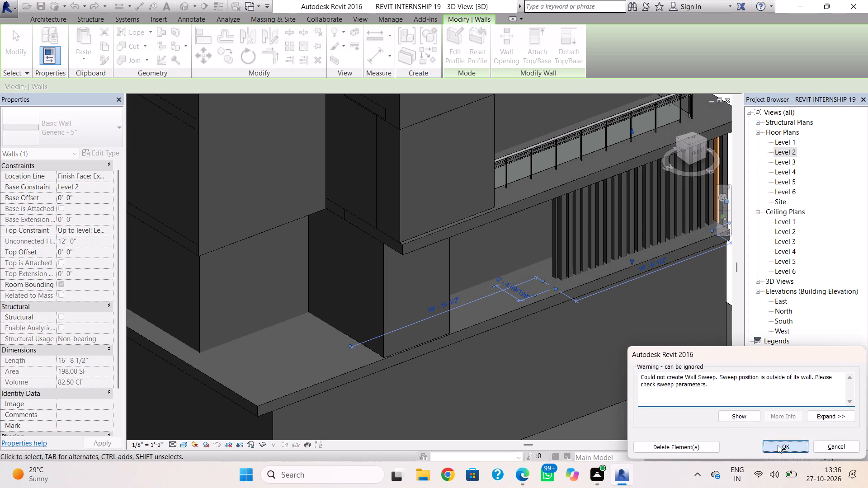
{"action": "key", "text": "Up"}
{"action": "key", "text": "Up"}
{"action": "key", "text": "Up"}
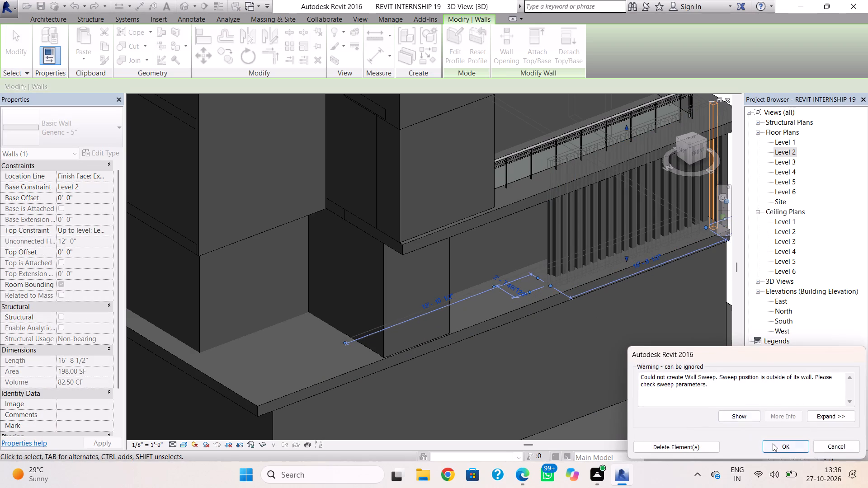
{"action": "left_click", "coordinate": [773, 443]}
{"action": "left_click", "coordinate": [677, 360]}
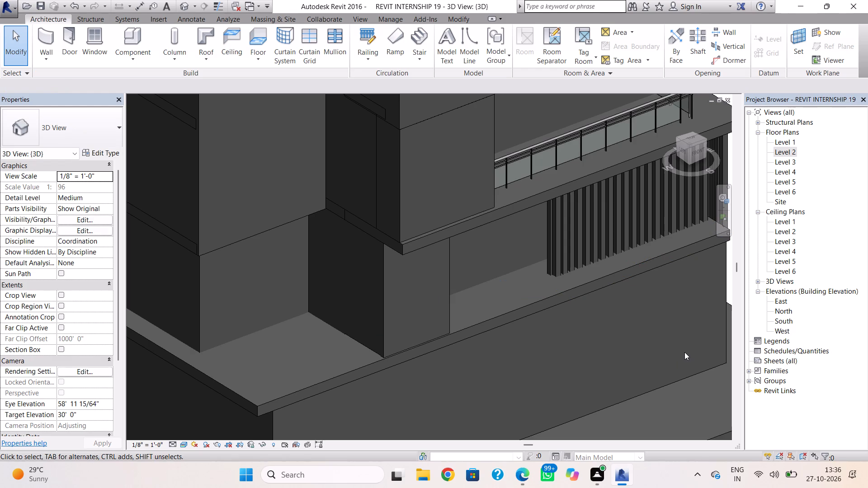
{"action": "key", "text": "Up"}
Nudge the Generic - 5" Level 2 front wall carrying the Cornice sweeps repeatedly further back from the front slab edge.
{"action": "left_click", "coordinate": [548, 265]}
{"action": "key", "text": "Up"}
{"action": "key", "text": "Up"}
{"action": "key", "text": "Up"}
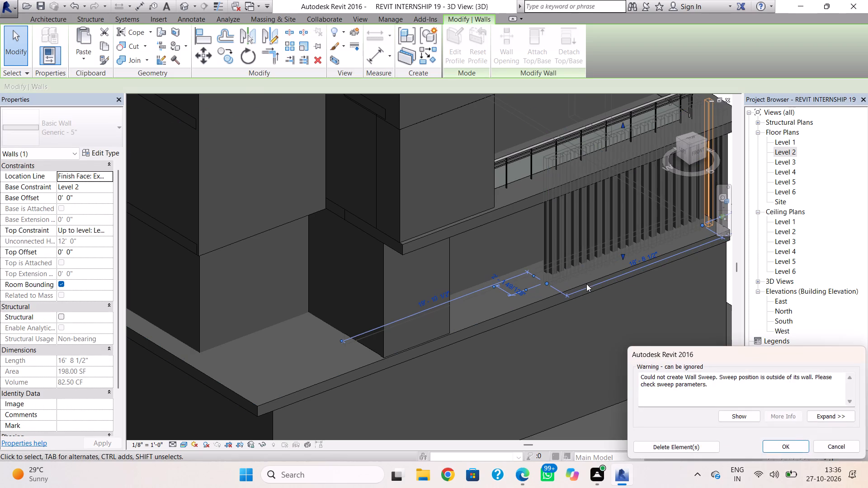
{"action": "left_click", "coordinate": [783, 446]}
{"action": "key", "text": "Up"}
{"action": "key", "text": "Up"}
{"action": "key", "text": "Up"}
{"action": "key", "text": "Up"}
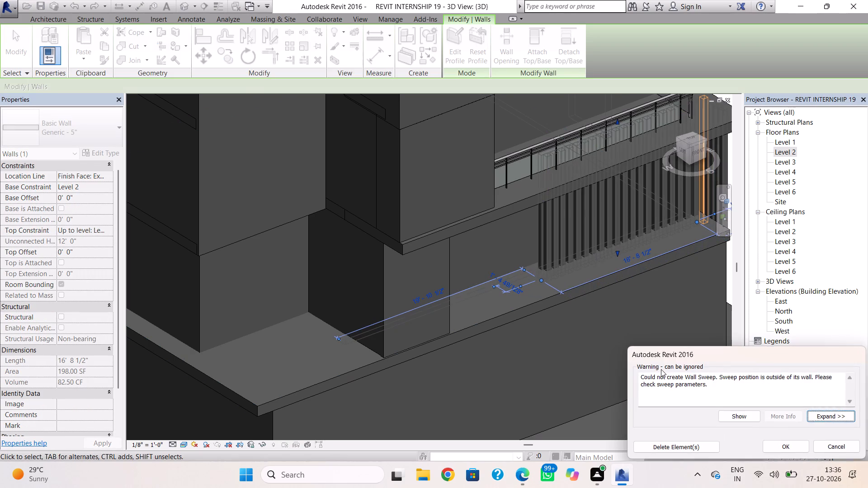
{"action": "left_click", "coordinate": [777, 446]}
{"action": "key", "text": "Up"}
{"action": "key", "text": "Up"}
{"action": "key", "text": "Up"}
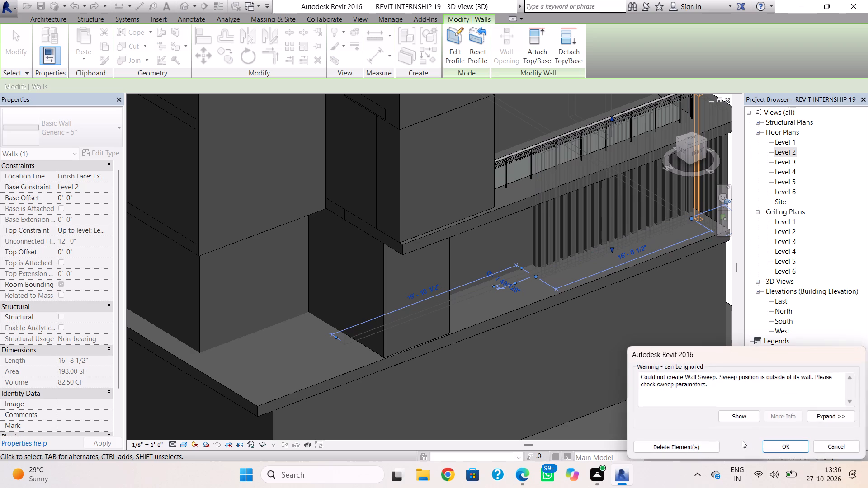
{"action": "left_click", "coordinate": [765, 445]}
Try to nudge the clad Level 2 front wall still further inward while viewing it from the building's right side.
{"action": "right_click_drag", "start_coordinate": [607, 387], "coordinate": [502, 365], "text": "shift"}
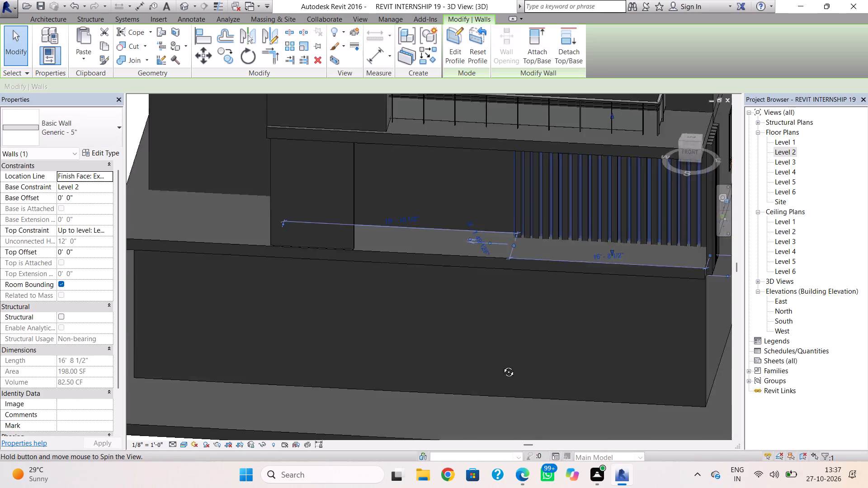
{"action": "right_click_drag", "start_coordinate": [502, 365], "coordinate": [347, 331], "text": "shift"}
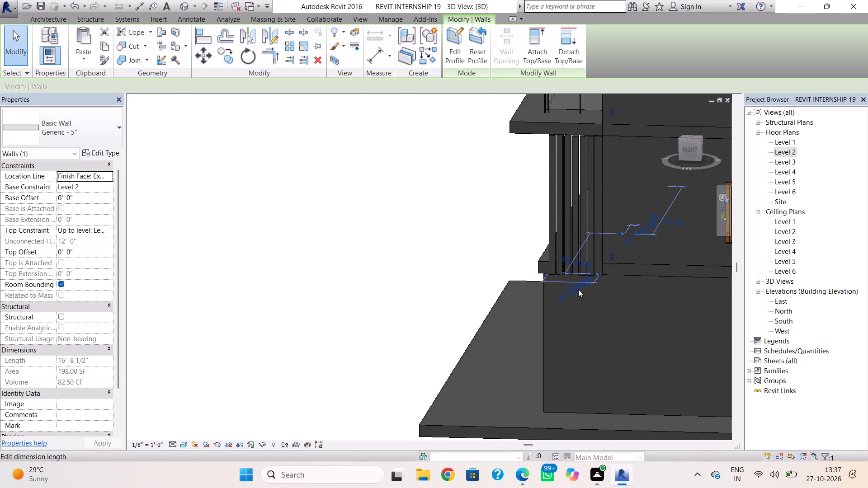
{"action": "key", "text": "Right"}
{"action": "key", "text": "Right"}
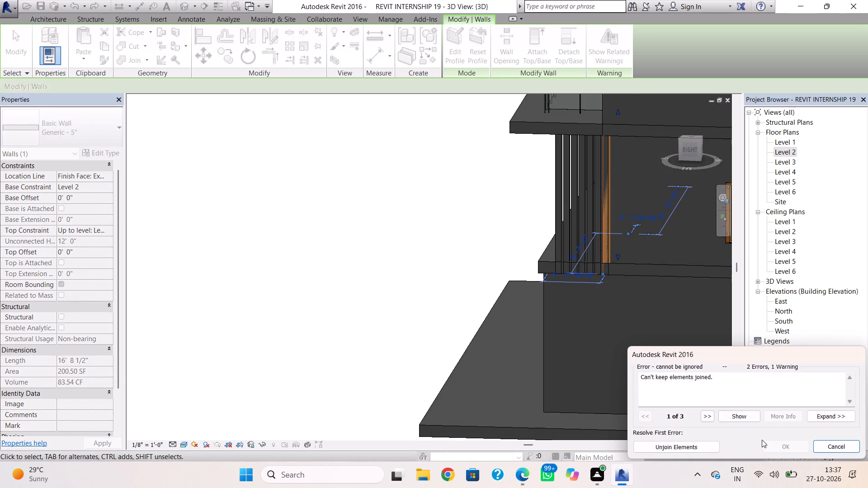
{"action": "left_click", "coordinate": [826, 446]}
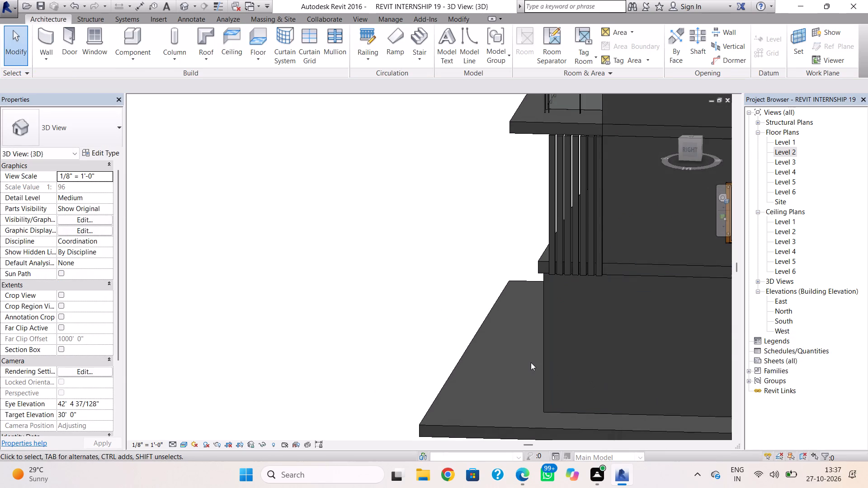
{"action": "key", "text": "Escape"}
Open the profile sketch of the clad Generic - 5" Level 2 front wall for editing, viewed straight from the front.
{"action": "right_click_drag", "start_coordinate": [533, 361], "coordinate": [584, 364], "text": "shift"}
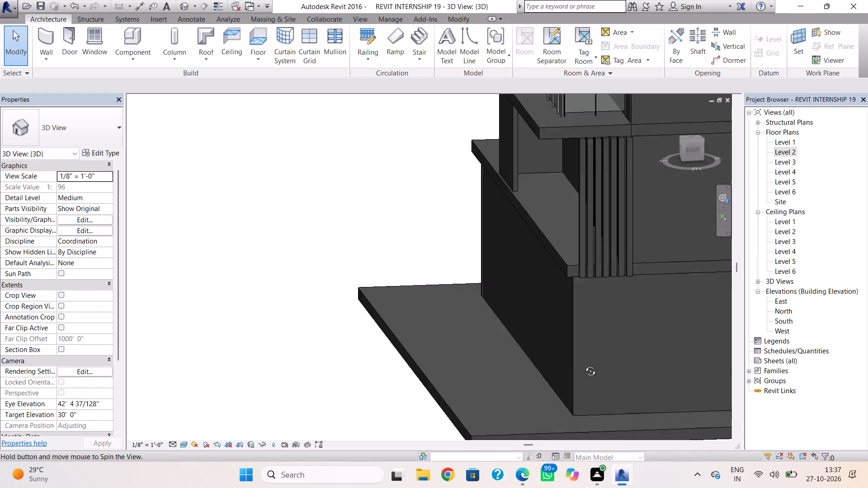
{"action": "right_click_drag", "start_coordinate": [584, 364], "coordinate": [683, 326], "text": "shift"}
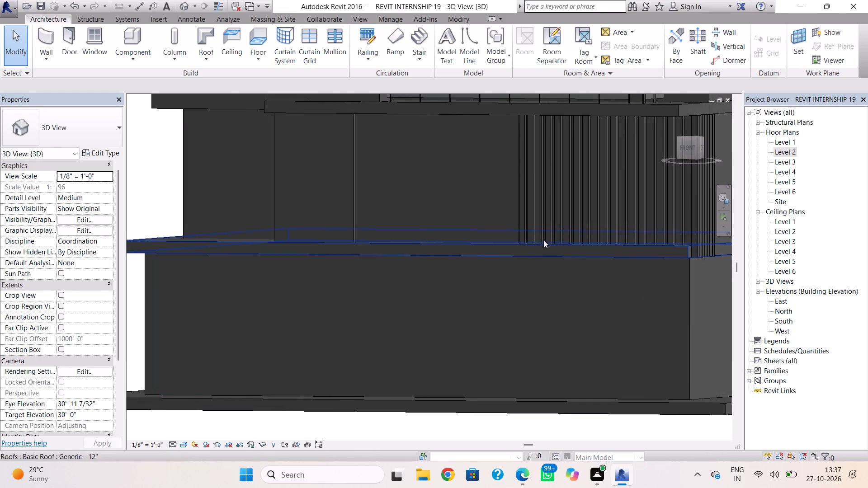
{"action": "right_click_drag", "start_coordinate": [518, 229], "coordinate": [601, 274], "text": "shift"}
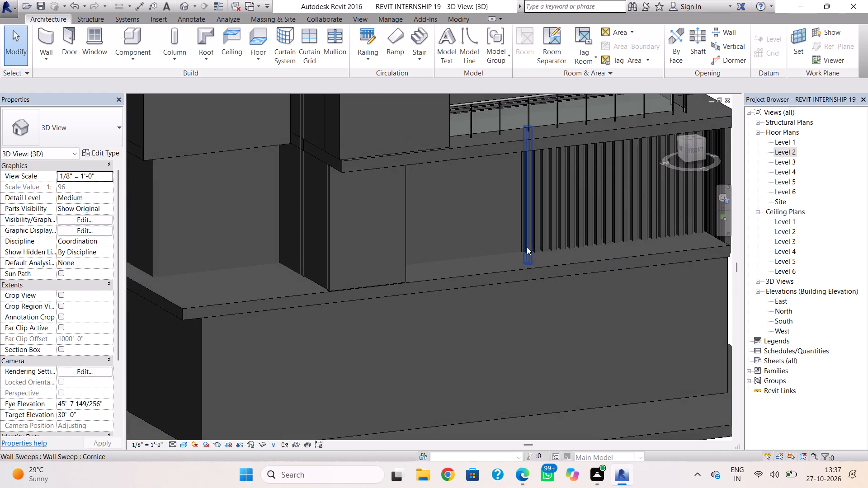
{"action": "left_click", "coordinate": [519, 242]}
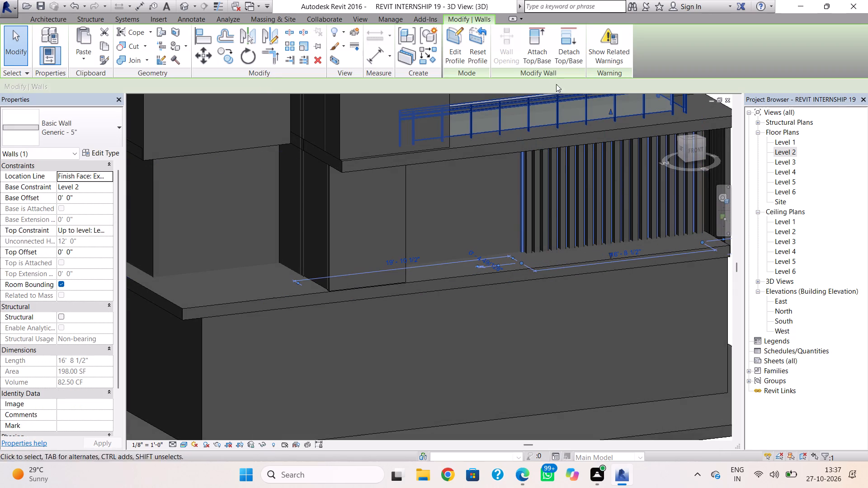
{"action": "left_click", "coordinate": [455, 42]}
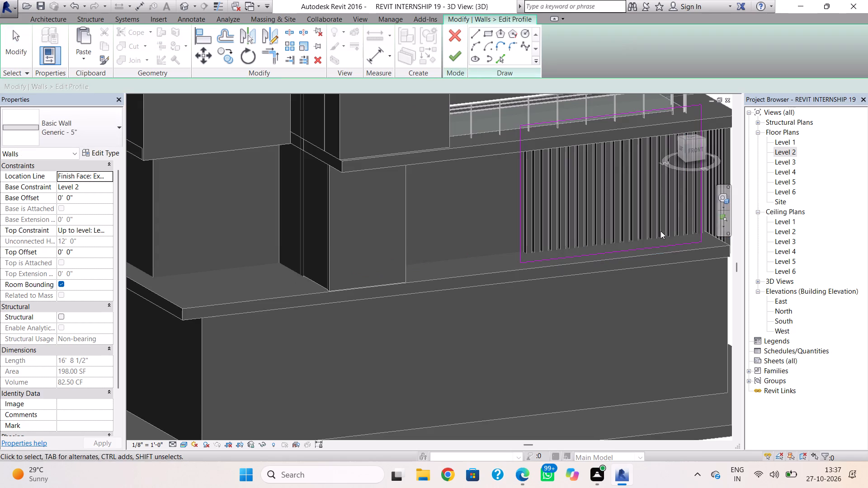
{"action": "right_click_drag", "start_coordinate": [631, 250], "coordinate": [596, 236], "text": "shift"}
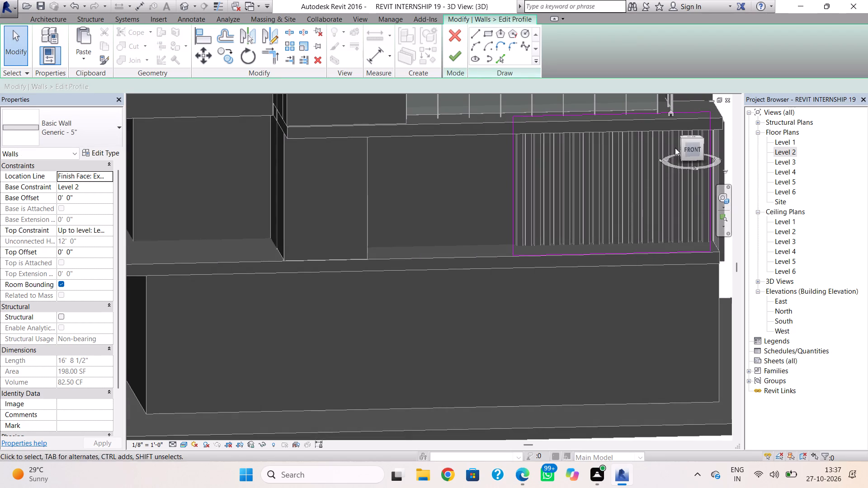
{"action": "left_click", "coordinate": [692, 149]}
{"action": "scroll", "coordinate": [499, 217], "scroll_direction": "up", "scroll_amount": 3}
{"action": "middle_click_drag", "start_coordinate": [431, 233], "coordinate": [434, 279]}
{"action": "scroll", "coordinate": [434, 244], "scroll_direction": "up", "scroll_amount": 2}
{"action": "scroll", "coordinate": [513, 329], "scroll_direction": "up", "scroll_amount": 1}
{"action": "middle_click_drag", "start_coordinate": [513, 329], "coordinate": [510, 322]}
{"action": "scroll", "coordinate": [513, 329], "scroll_direction": "up", "scroll_amount": 1}
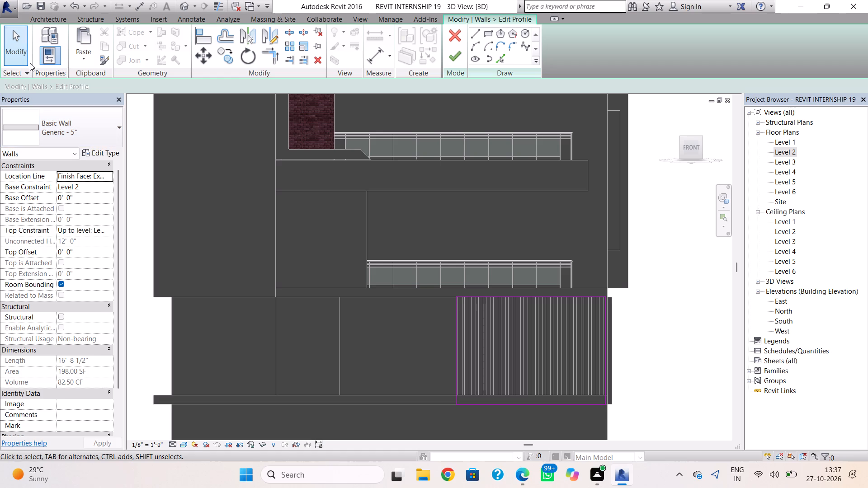
{"action": "left_click", "coordinate": [42, 19]}
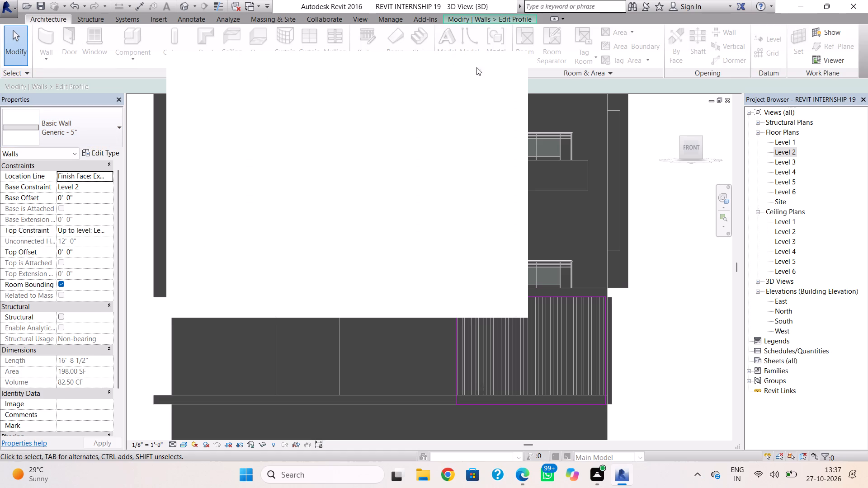
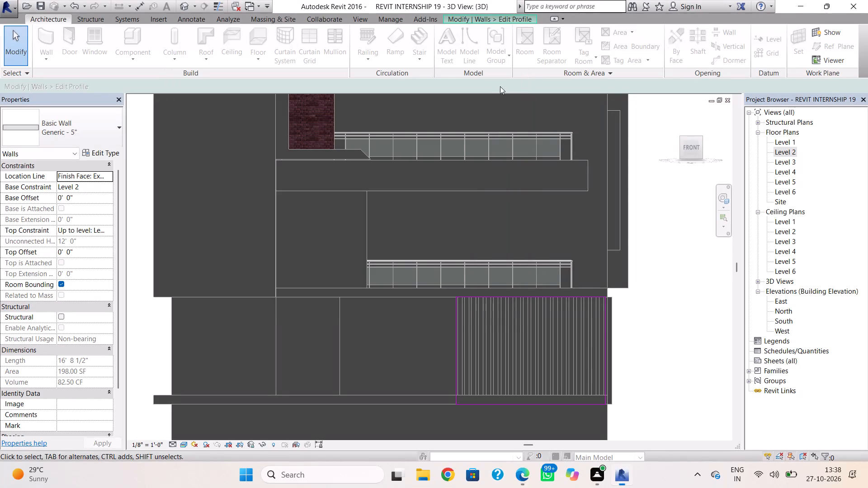
Leave the profile edit of the Level 2 wall behind the vertical slats.
{"action": "left_click", "coordinate": [488, 23]}
{"action": "left_click", "coordinate": [460, 31]}
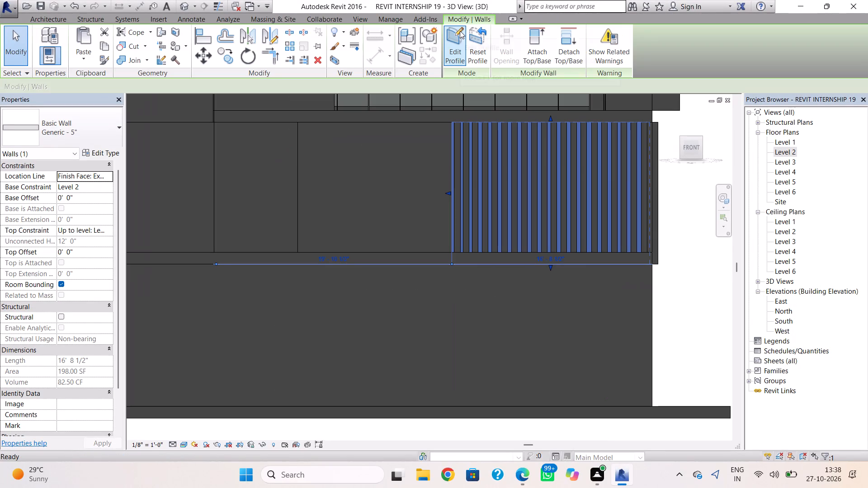
Load the Casement Dbl with Trim.0001 window family from the Windows library folder for placing a window.
{"action": "left_click", "coordinate": [50, 12]}
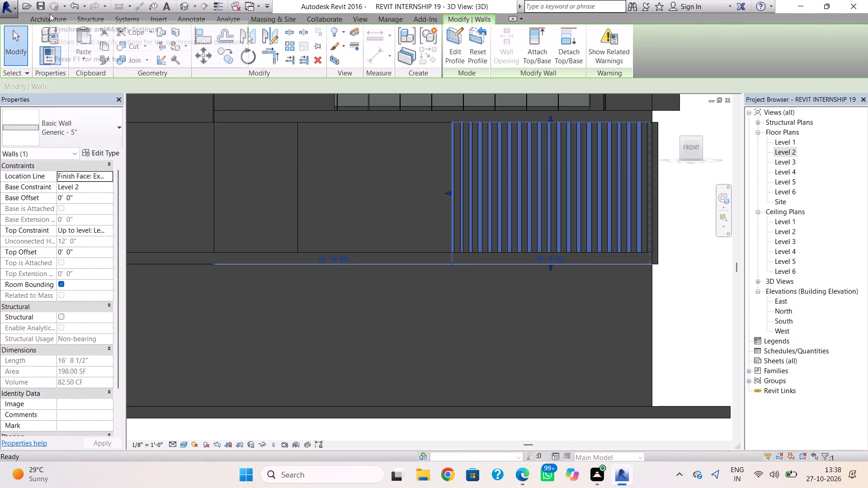
{"action": "left_click", "coordinate": [52, 19]}
{"action": "left_click", "coordinate": [100, 46]}
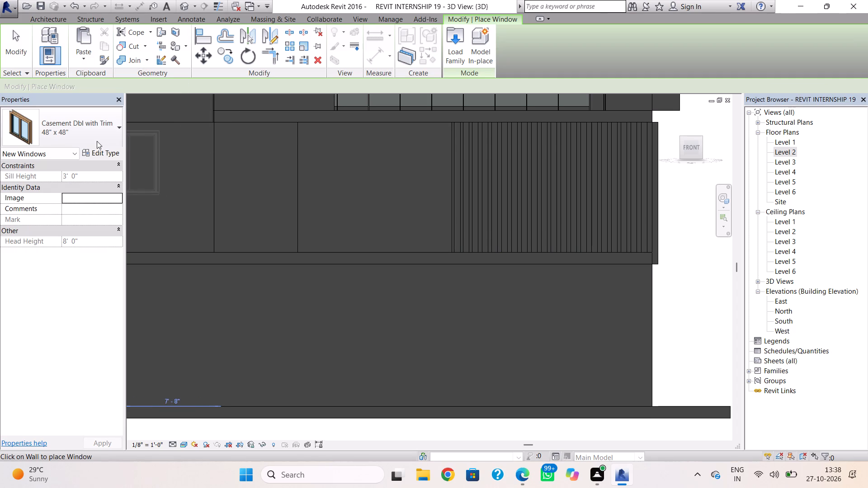
{"action": "left_click", "coordinate": [447, 53]}
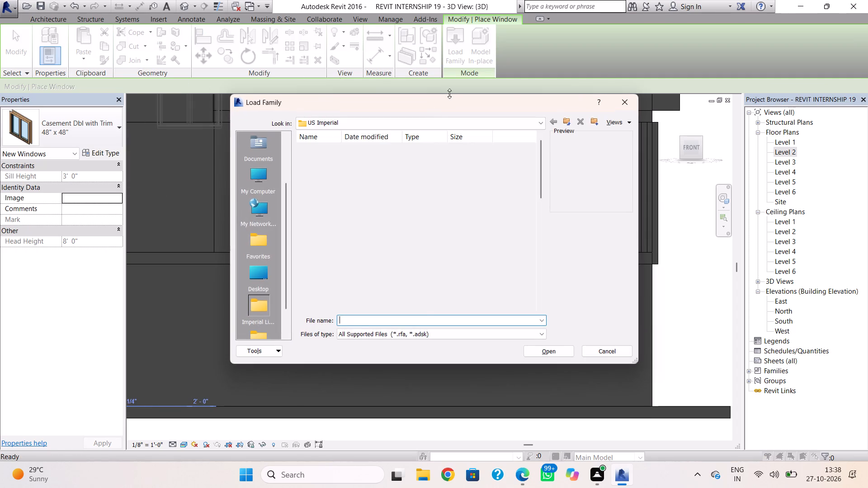
{"action": "scroll", "coordinate": [472, 221], "scroll_direction": "down", "scroll_amount": 4}
{"action": "left_click", "coordinate": [407, 279]}
{"action": "left_click", "coordinate": [407, 279]}
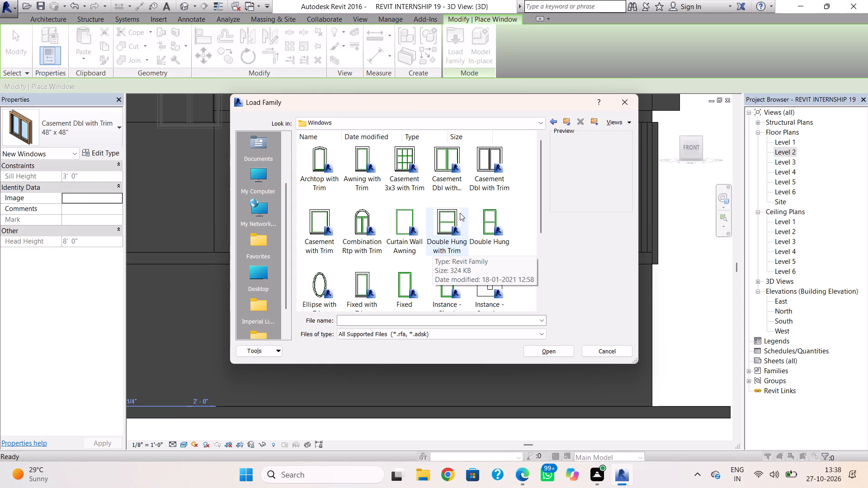
{"action": "left_click", "coordinate": [452, 169]}
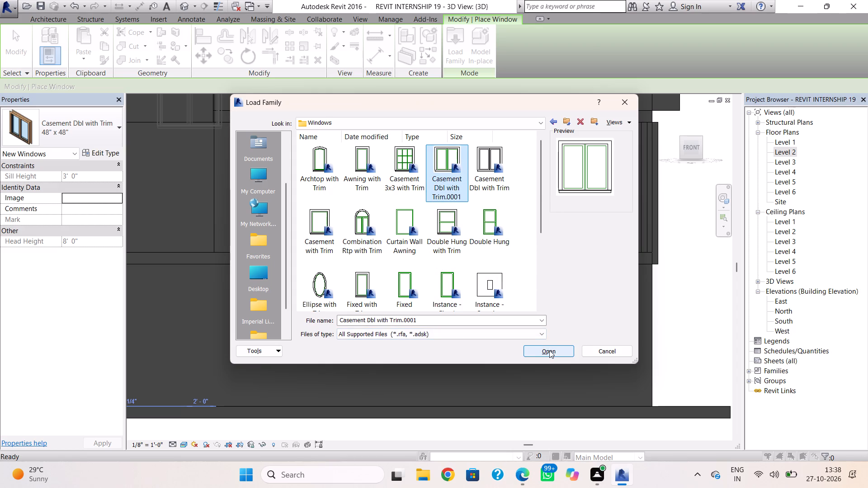
{"action": "left_click", "coordinate": [551, 351]}
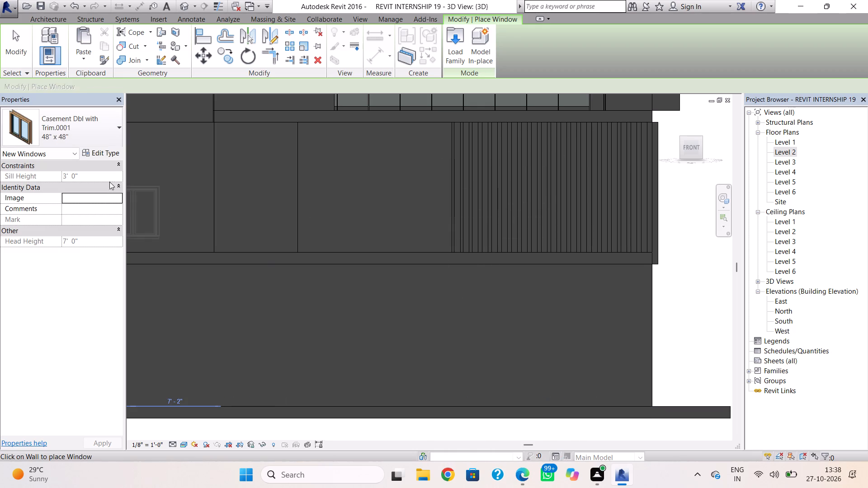
Set both the height and the width of the Casement Dbl with Trim.0001 window type to 5' 0".
{"action": "left_click", "coordinate": [105, 154]}
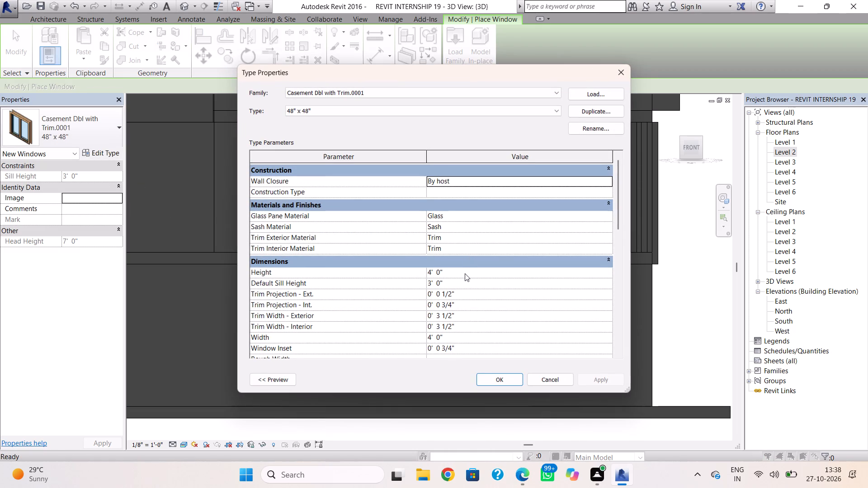
{"action": "left_click", "coordinate": [465, 273]}
{"action": "type", "text": "5'"}
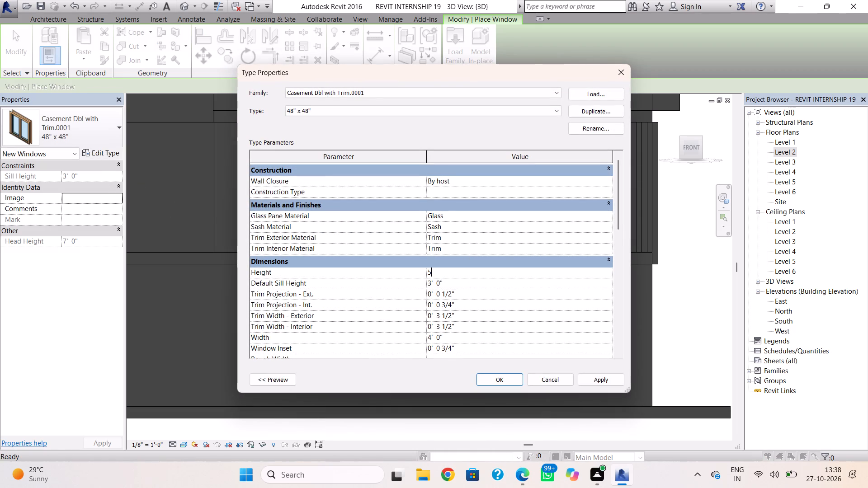
{"action": "scroll", "coordinate": [465, 273], "scroll_direction": "down", "scroll_amount": 2}
{"action": "left_click", "coordinate": [454, 338]}
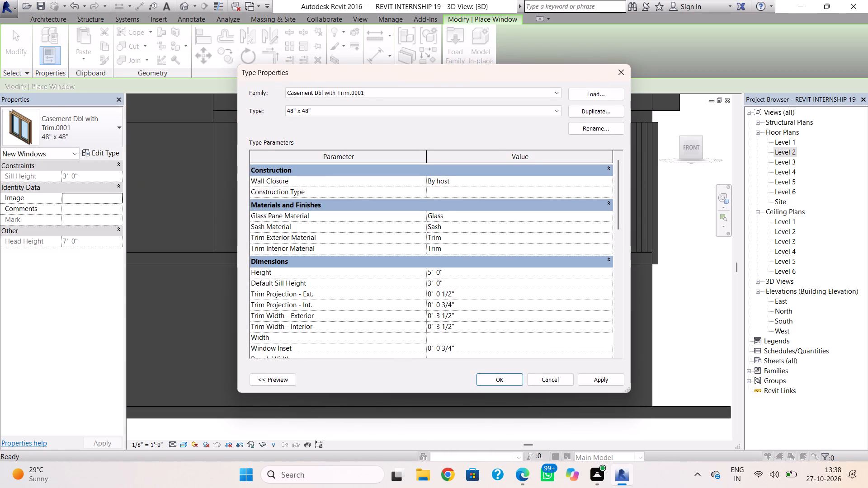
{"action": "type", "text": "5'"}
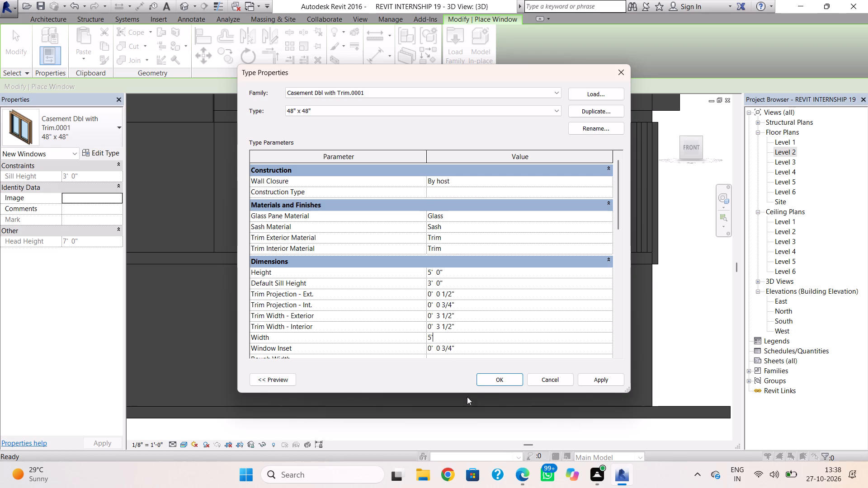
{"action": "left_click", "coordinate": [490, 383]}
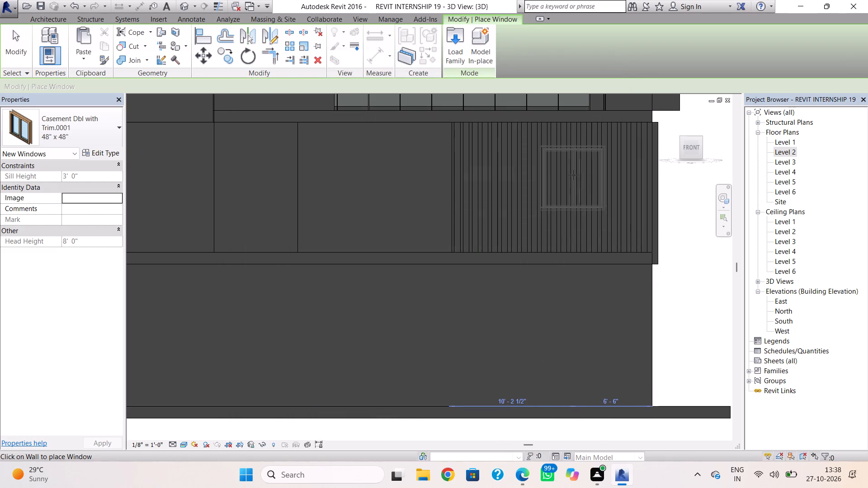
Place one casement window on the slatted Level 2 front wall, at about 5' sill height, and nudge it two increments left.
{"action": "left_click", "coordinate": [570, 173]}
{"action": "key", "text": "Escape"}
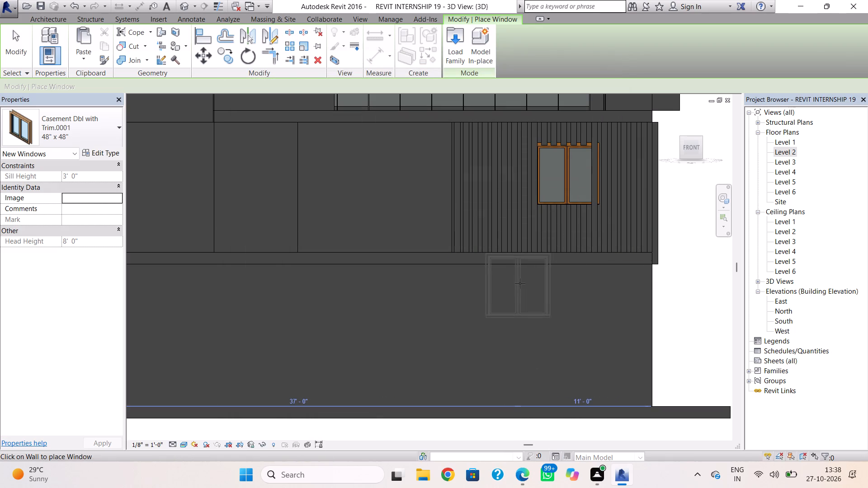
{"action": "middle_click_drag", "start_coordinate": [522, 288], "coordinate": [498, 331]}
{"action": "key", "text": "Escape"}
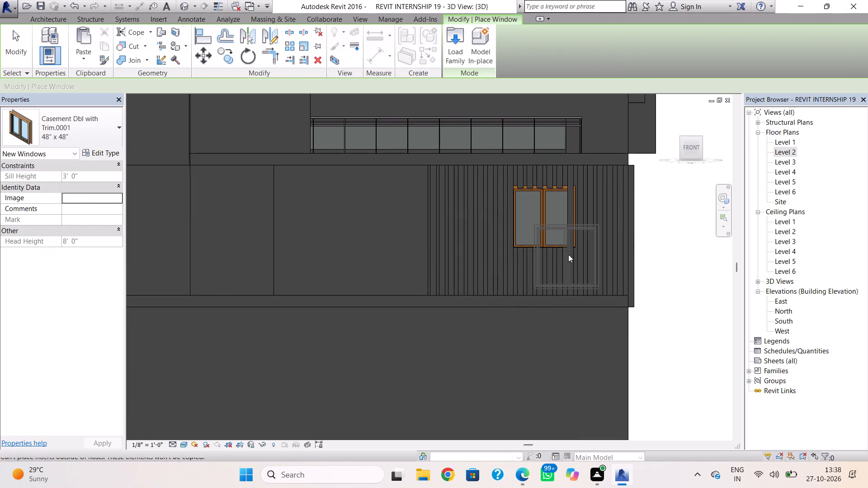
{"action": "left_click", "coordinate": [536, 241]}
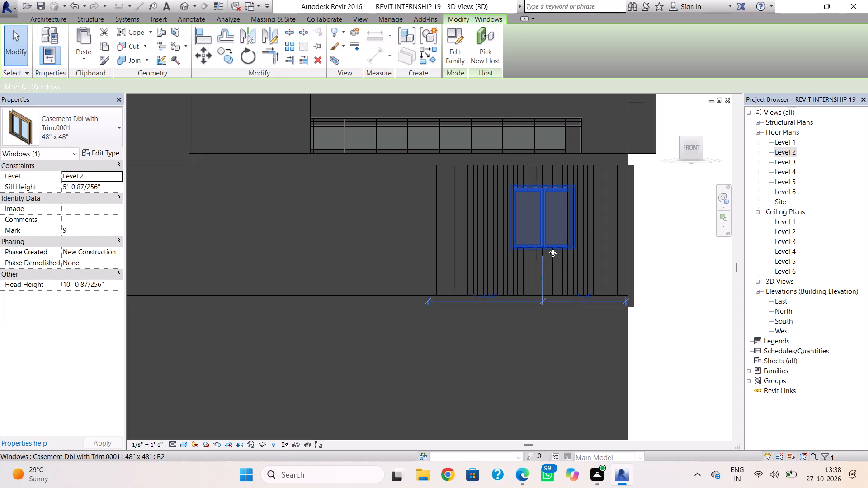
{"action": "key", "text": "Left"}
{"action": "key", "text": "Left"}
{"action": "left_click", "coordinate": [565, 366]}
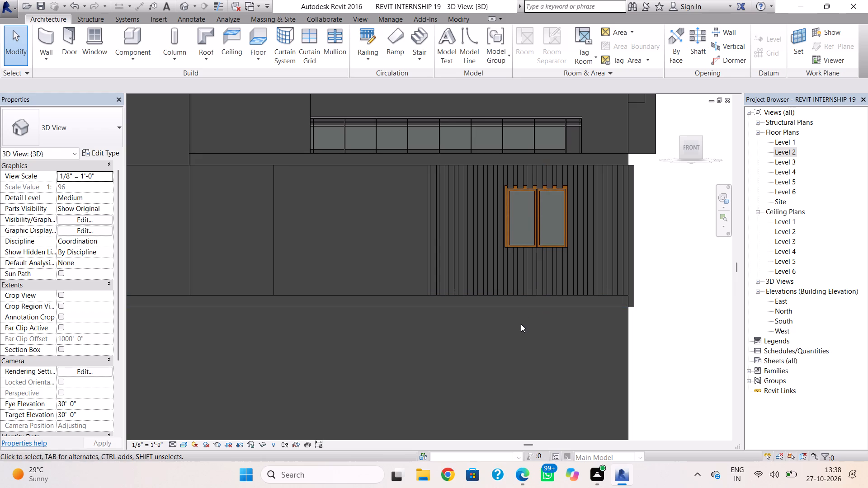
Open the Level 2 floor plan.
{"action": "right_click_drag", "start_coordinate": [529, 328], "coordinate": [469, 363], "text": "shift"}
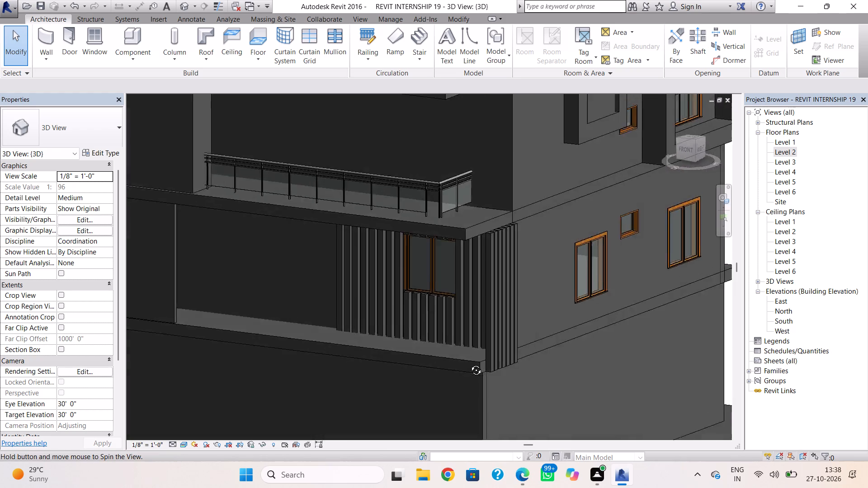
{"action": "right_click_drag", "start_coordinate": [469, 363], "coordinate": [480, 352], "text": "shift"}
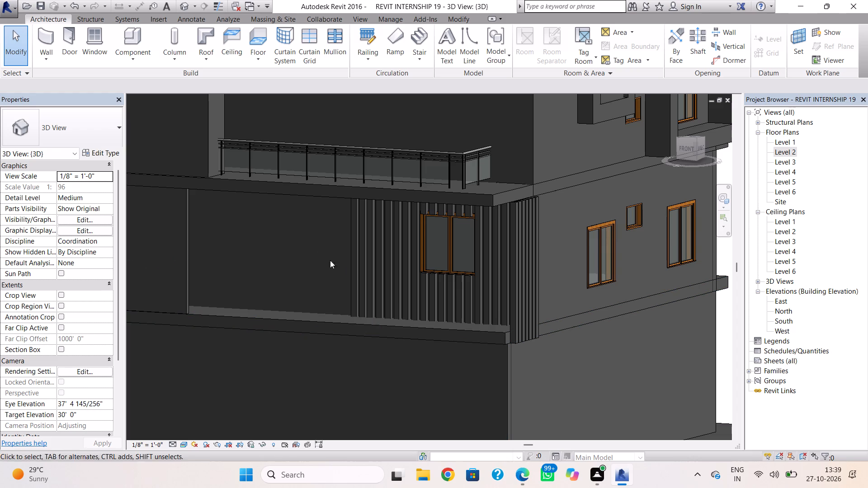
{"action": "double_click", "coordinate": [783, 151]}
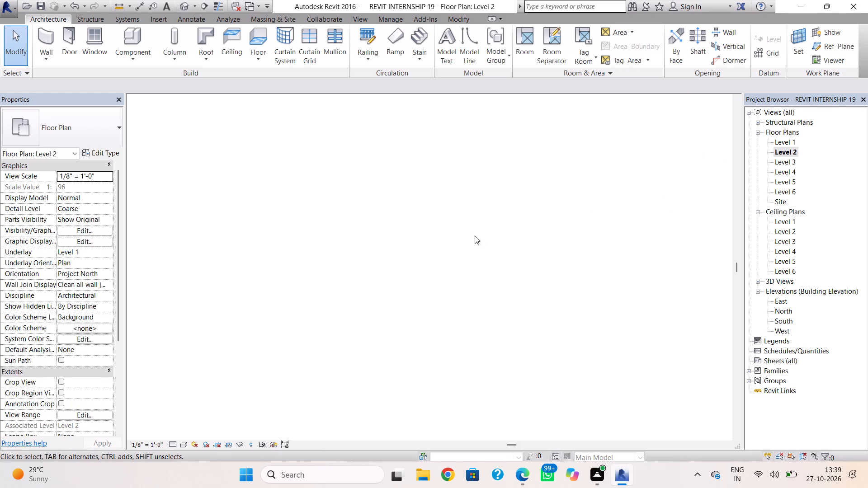
Choose Generic - 4" Brick as the type for new walls and dismiss the pop-up notification card.
{"action": "left_click", "coordinate": [44, 52]}
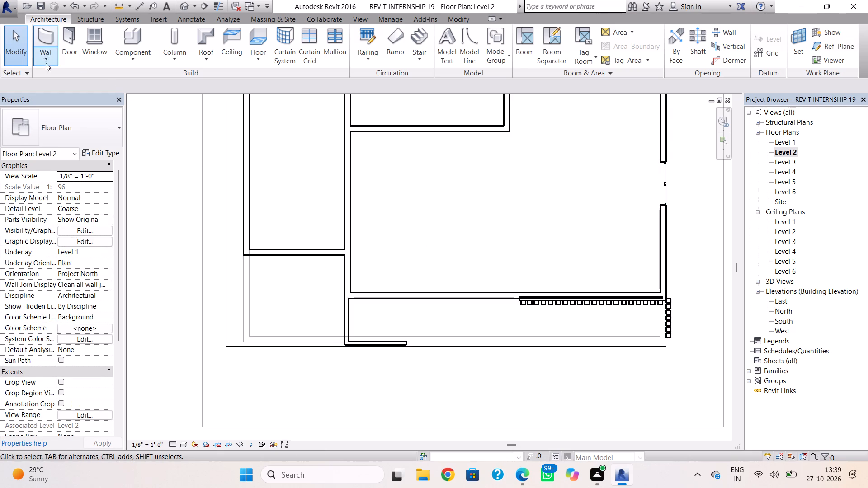
{"action": "left_click", "coordinate": [45, 28]}
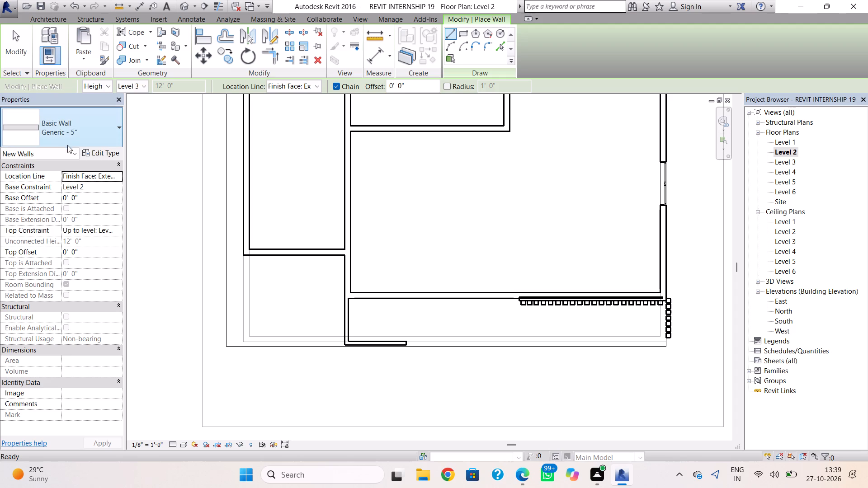
{"action": "left_click", "coordinate": [68, 132]}
{"action": "left_click", "coordinate": [78, 172]}
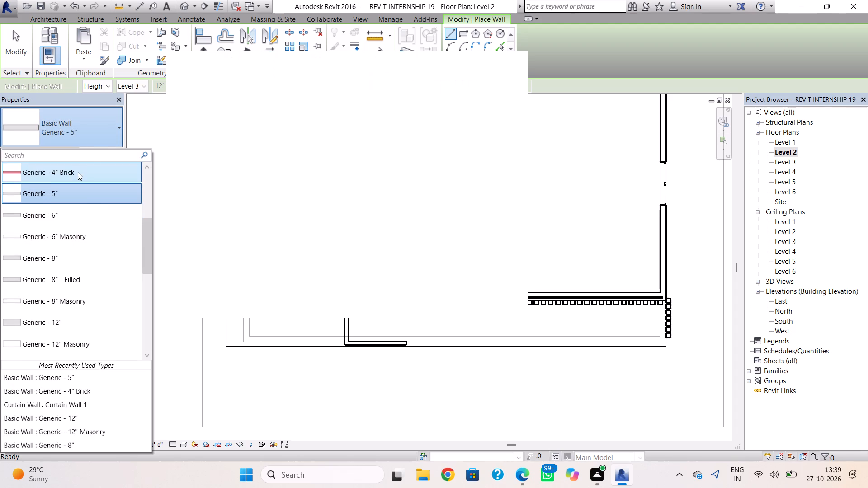
{"action": "scroll", "coordinate": [405, 351], "scroll_direction": "up", "scroll_amount": 4}
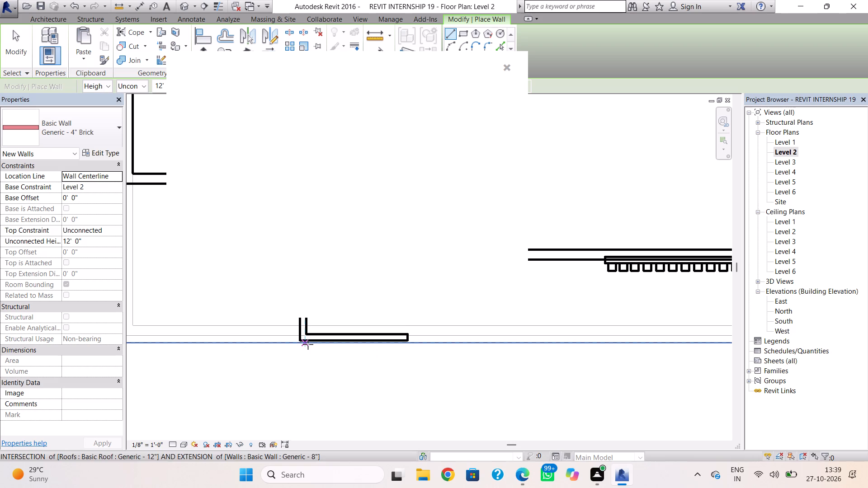
{"action": "double_click", "coordinate": [507, 71]}
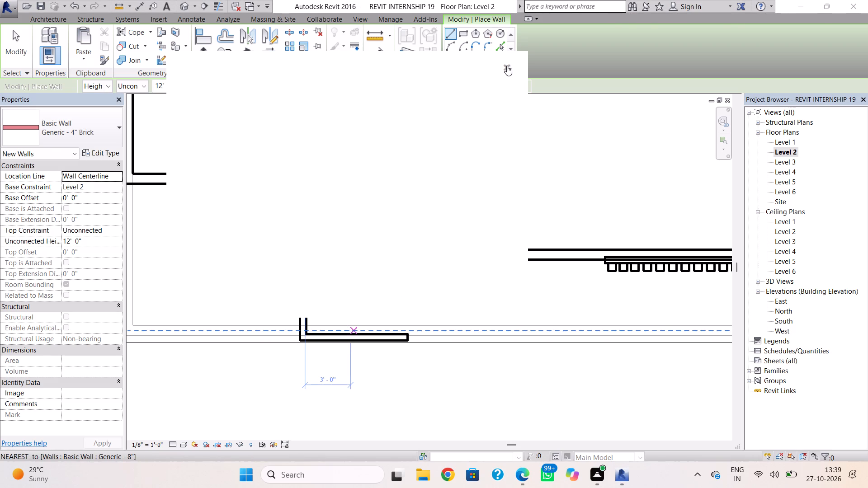
{"action": "left_click", "coordinate": [507, 66]}
{"action": "key", "text": "Escape"}
{"action": "key", "text": "Escape"}
Nudge the short front wall two increments inward from the roof edge and change its type to Generic - 4" Brick.
{"action": "left_click", "coordinate": [359, 343]}
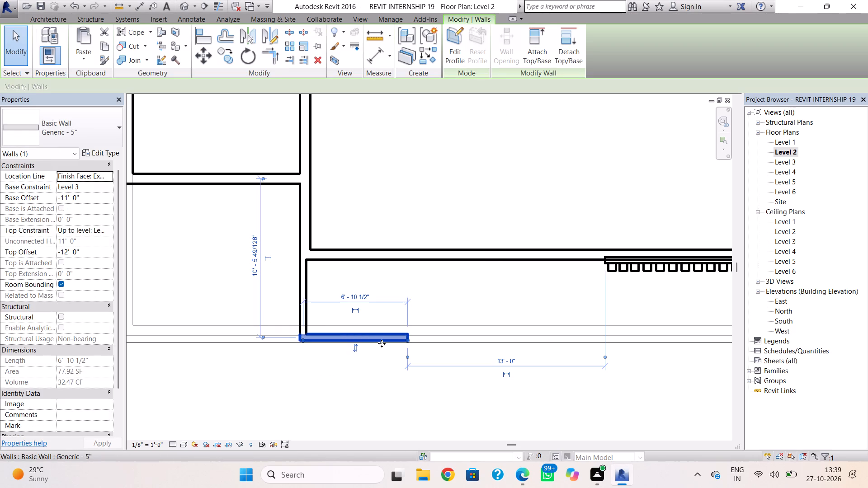
{"action": "key", "text": "Up"}
{"action": "key", "text": "Up"}
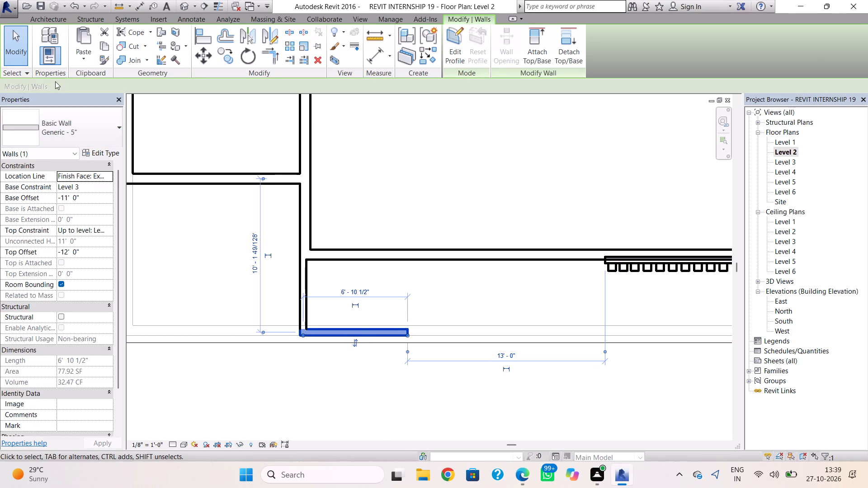
{"action": "left_click", "coordinate": [68, 121]}
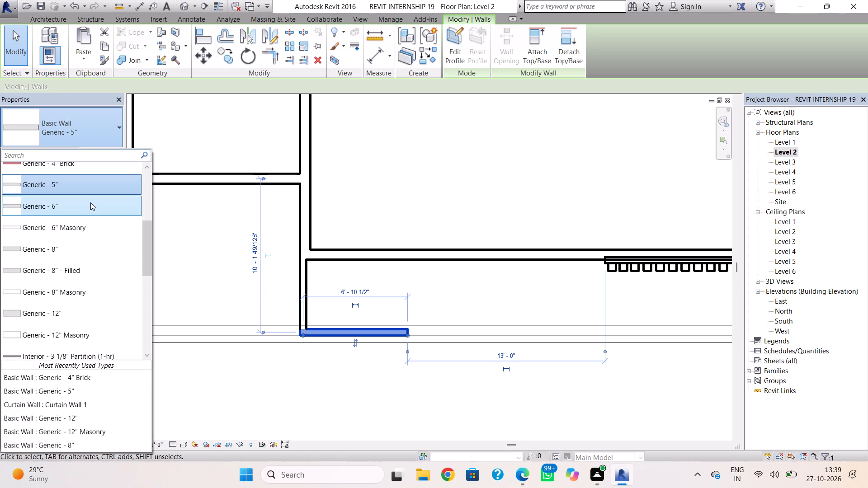
{"action": "left_click", "coordinate": [90, 168]}
{"action": "scroll", "coordinate": [309, 348], "scroll_direction": "up", "scroll_amount": 4}
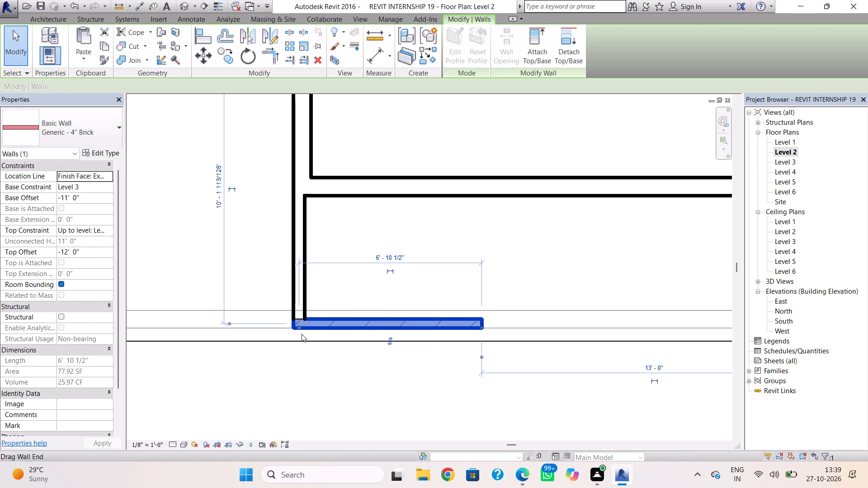
{"action": "left_click", "coordinate": [305, 362]}
Draw a straight Generic - 4" Brick wall about 21' long just outside the short front wall, along the roof edge.
{"action": "left_click", "coordinate": [46, 44]}
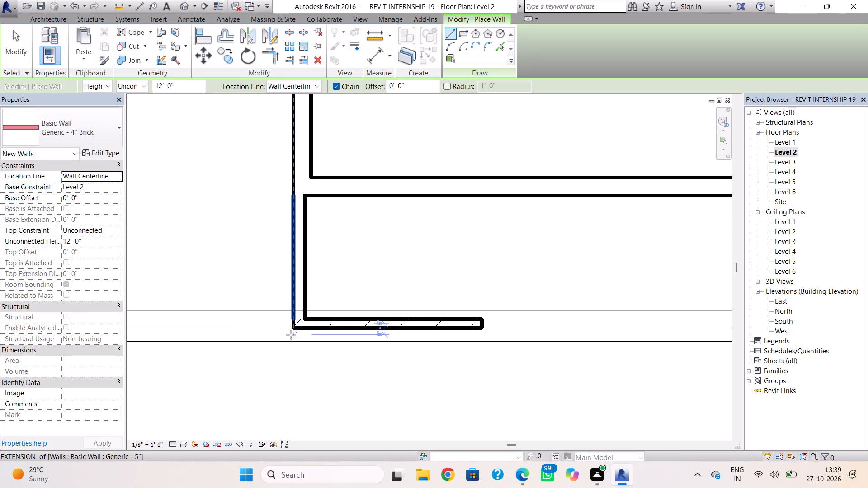
{"action": "scroll", "coordinate": [291, 335], "scroll_direction": "up", "scroll_amount": 3}
{"action": "left_click", "coordinate": [296, 337]}
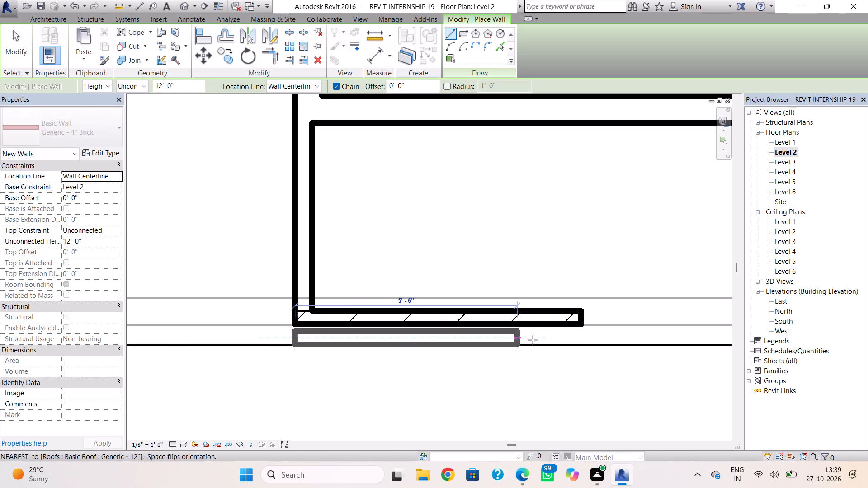
{"action": "scroll", "coordinate": [673, 332], "scroll_direction": "down", "scroll_amount": 3}
{"action": "middle_click_drag", "start_coordinate": [670, 332], "coordinate": [335, 341]}
{"action": "scroll", "coordinate": [575, 336], "scroll_direction": "down", "scroll_amount": 2}
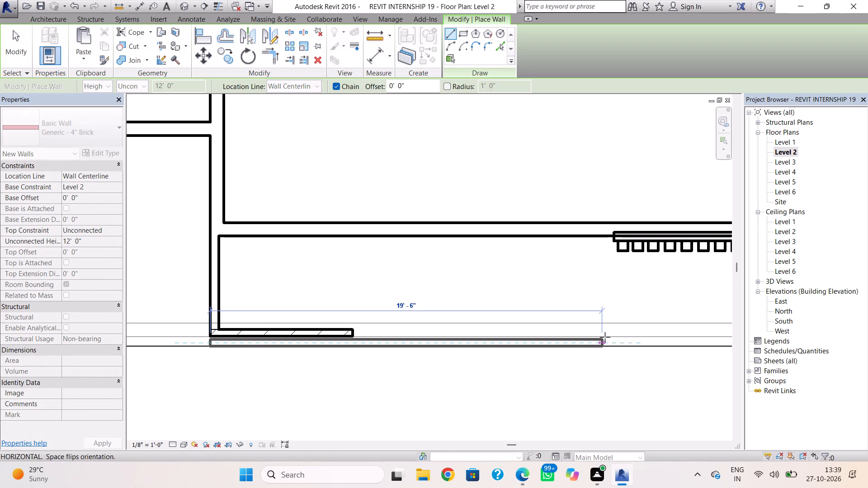
{"action": "left_click", "coordinate": [631, 340]}
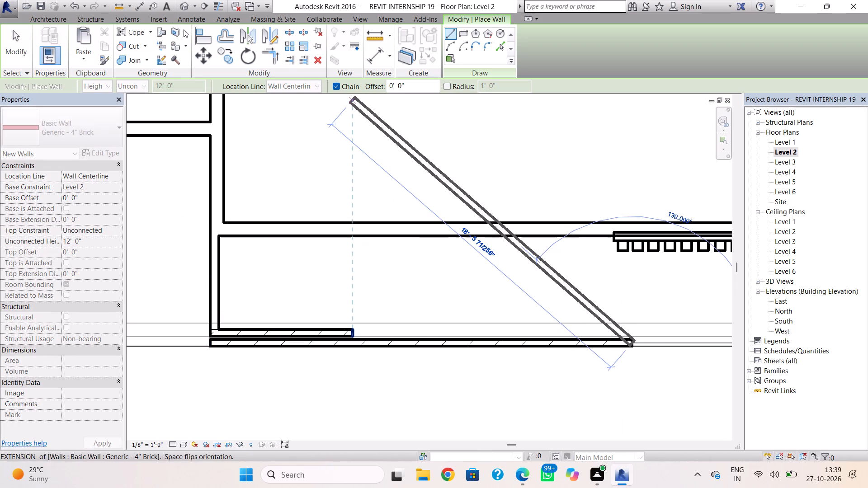
In the 3D view, lower the top of the 21' long front brick wall to a height of about 3' 1".
{"action": "left_click", "coordinate": [180, 6]}
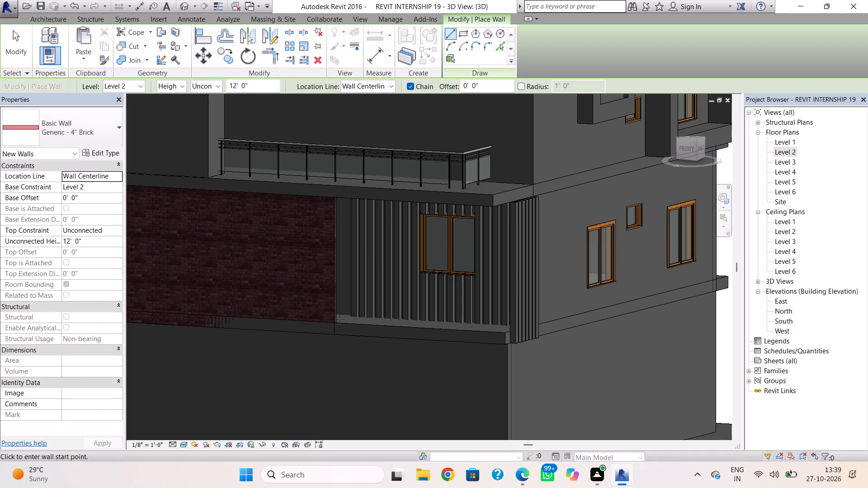
{"action": "scroll", "coordinate": [340, 319], "scroll_direction": "down", "scroll_amount": 1}
{"action": "middle_click_drag", "start_coordinate": [365, 337], "coordinate": [394, 345]}
{"action": "key", "text": "Escape"}
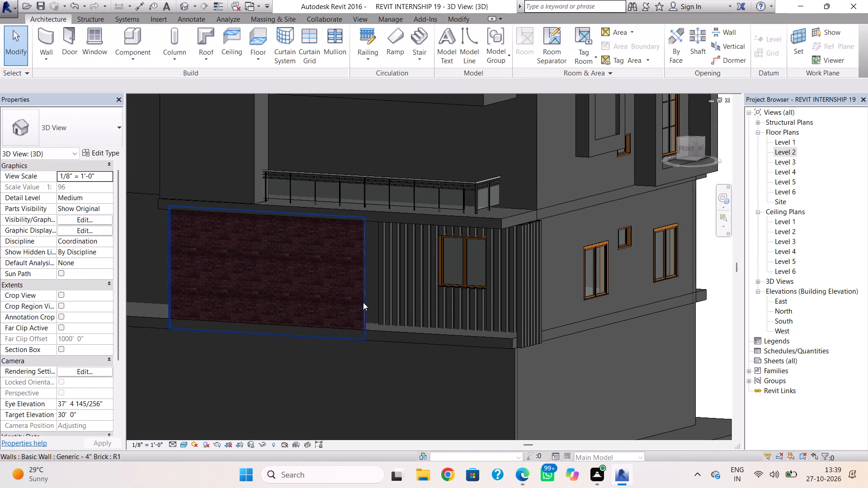
{"action": "left_click", "coordinate": [363, 302]}
{"action": "left_click_drag", "start_coordinate": [268, 208], "coordinate": [283, 303]}
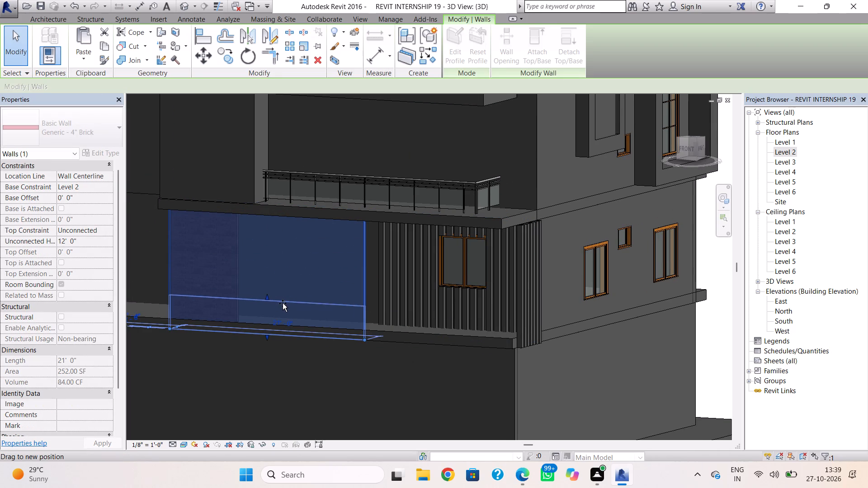
{"action": "left_click_drag", "start_coordinate": [283, 303], "coordinate": [285, 303]}
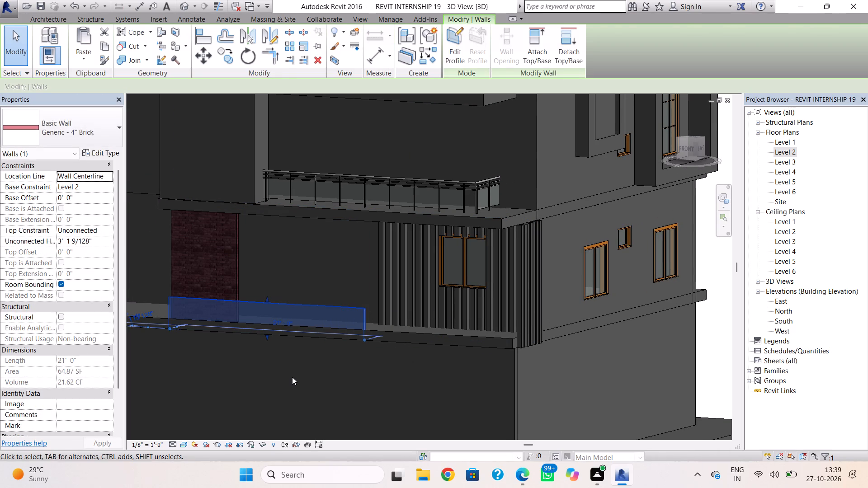
{"action": "left_click", "coordinate": [292, 377]}
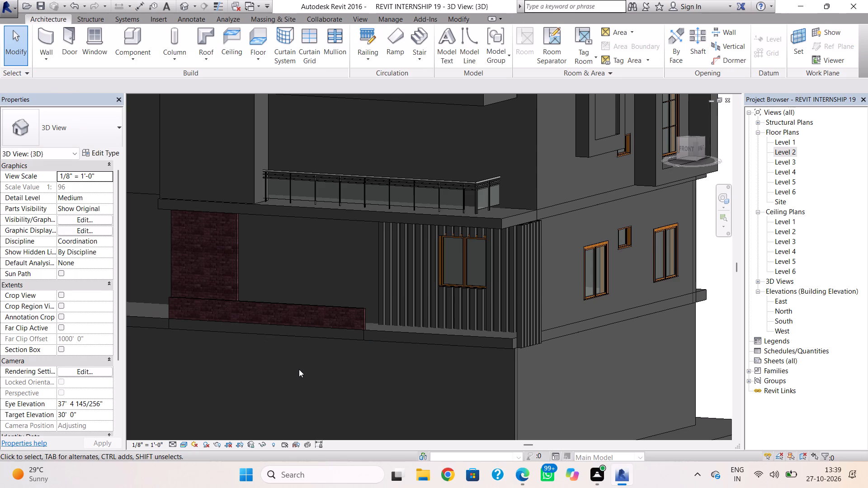
{"action": "left_click", "coordinate": [237, 267]}
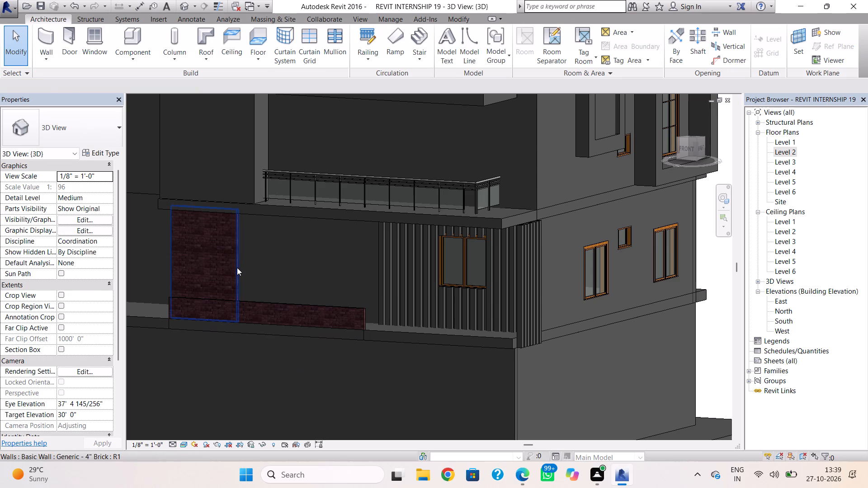
{"action": "key", "text": "Escape"}
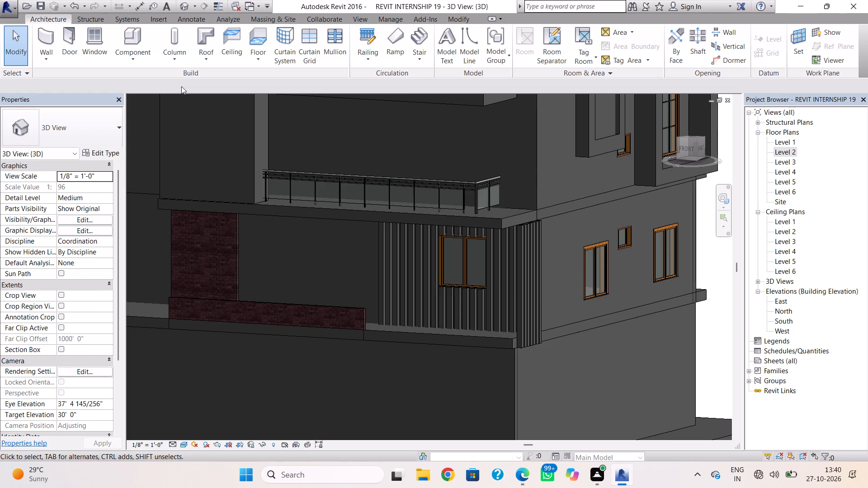
Raise the low brick wall's base to a 1' 0" offset and stretch its top up to a height of about 2' 8".
{"action": "left_click", "coordinate": [251, 307]}
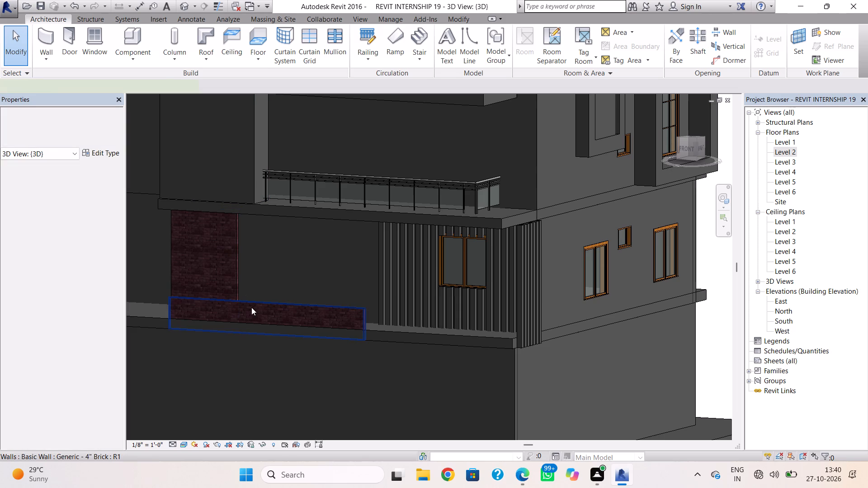
{"action": "scroll", "coordinate": [264, 360], "scroll_direction": "up", "scroll_amount": 3}
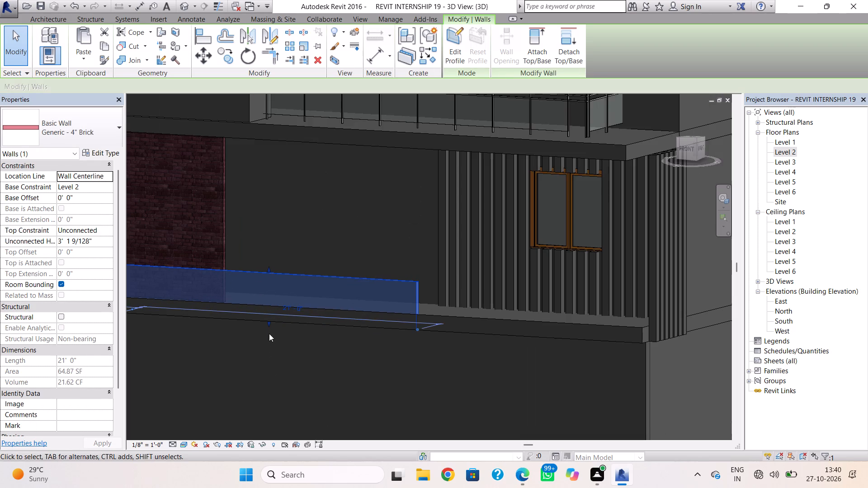
{"action": "middle_click_drag", "start_coordinate": [266, 331], "coordinate": [313, 349]}
{"action": "left_click_drag", "start_coordinate": [316, 343], "coordinate": [317, 330]}
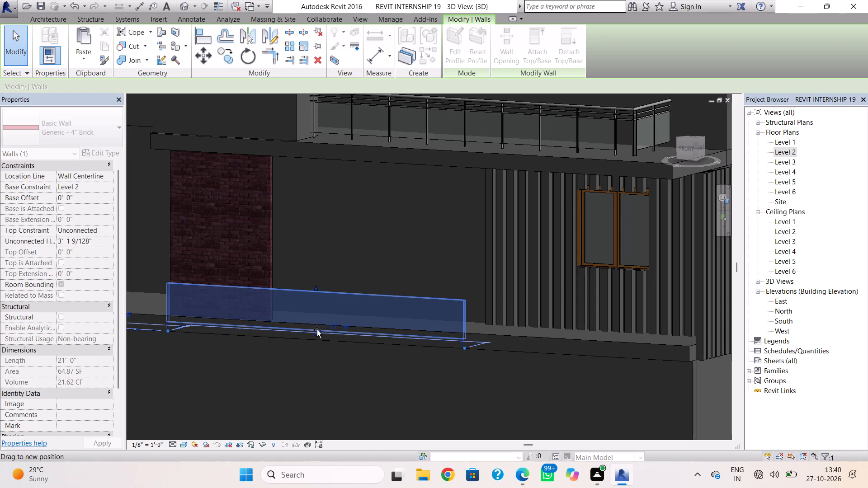
{"action": "left_click_drag", "start_coordinate": [317, 330], "coordinate": [317, 328]}
{"action": "left_click", "coordinate": [326, 374]}
{"action": "left_click", "coordinate": [308, 299]}
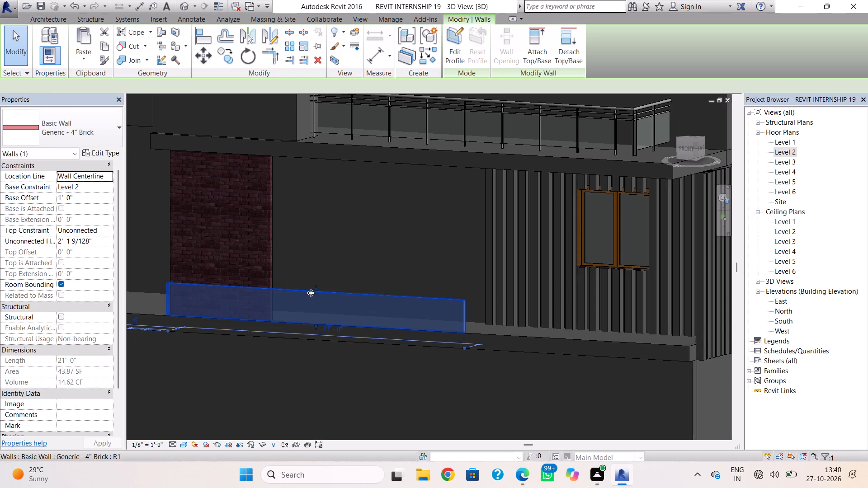
{"action": "left_click_drag", "start_coordinate": [314, 291], "coordinate": [314, 282]}
{"action": "left_click", "coordinate": [377, 230]}
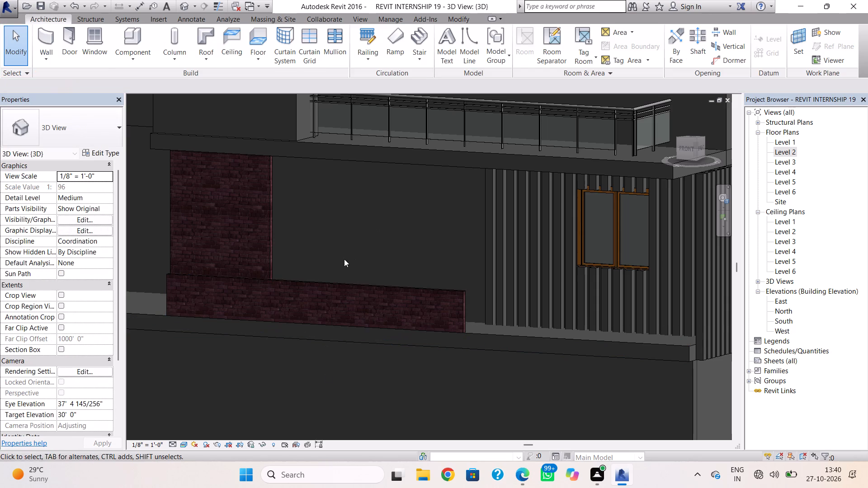
Examine the low brick wall and the short brick wall behind it from both sides of the front facade.
{"action": "right_click_drag", "start_coordinate": [282, 298], "coordinate": [398, 344], "text": "shift"}
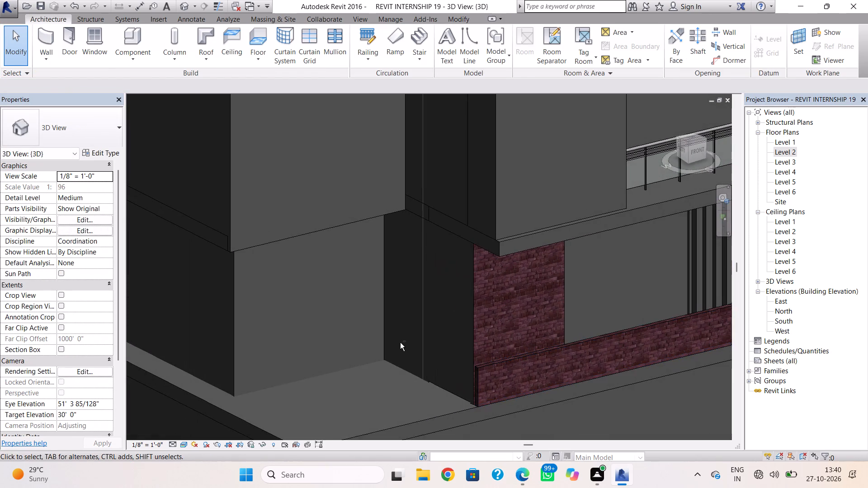
{"action": "scroll", "coordinate": [401, 340], "scroll_direction": "up", "scroll_amount": 3}
{"action": "scroll", "coordinate": [507, 332], "scroll_direction": "down", "scroll_amount": 2}
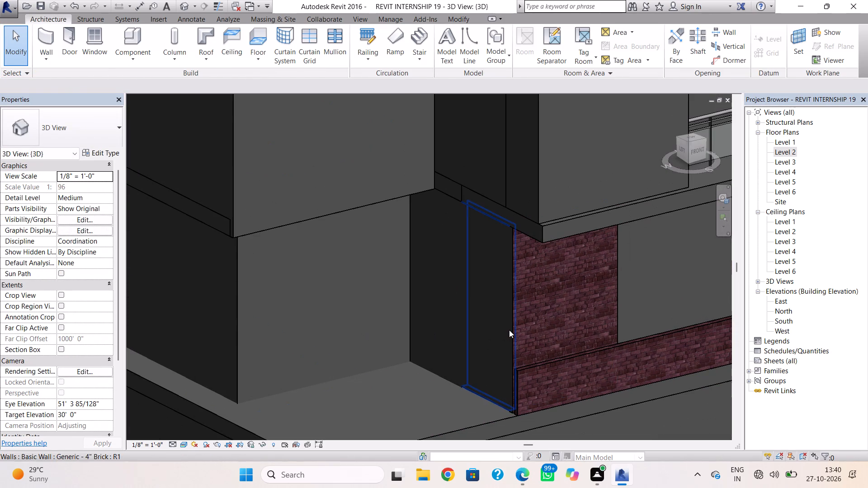
{"action": "left_click", "coordinate": [542, 305]}
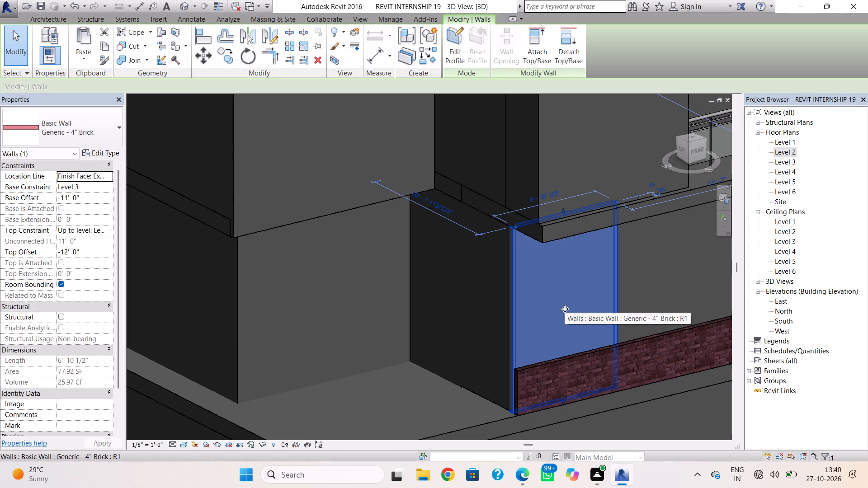
{"action": "scroll", "coordinate": [567, 315], "scroll_direction": "down", "scroll_amount": 1}
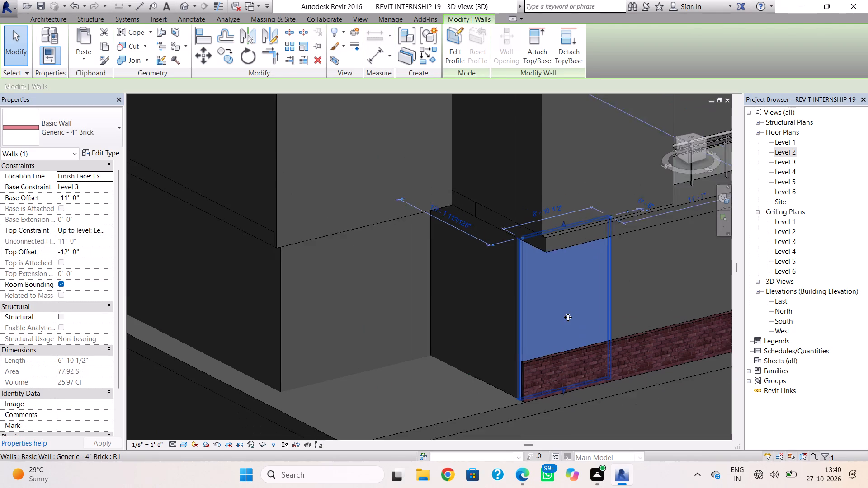
{"action": "scroll", "coordinate": [568, 317], "scroll_direction": "down", "scroll_amount": 1}
{"action": "key", "text": "Escape"}
{"action": "right_click_drag", "start_coordinate": [561, 335], "coordinate": [517, 340], "text": "shift"}
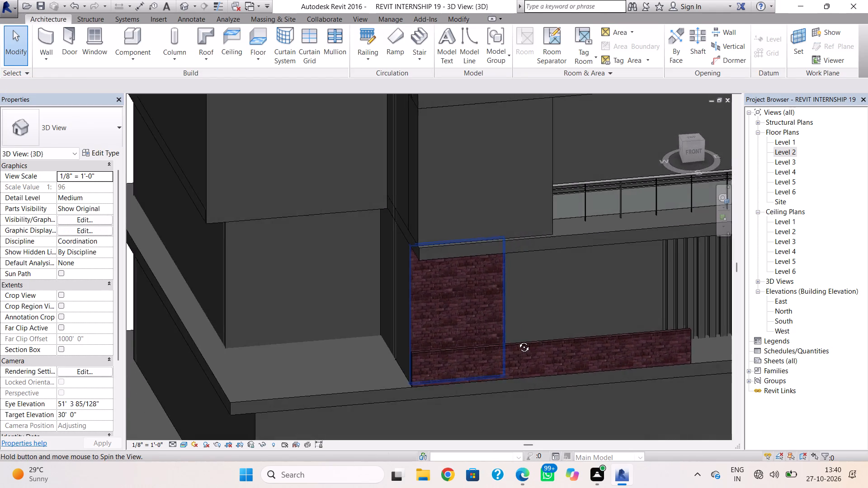
{"action": "right_click_drag", "start_coordinate": [517, 340], "coordinate": [425, 331], "text": "shift"}
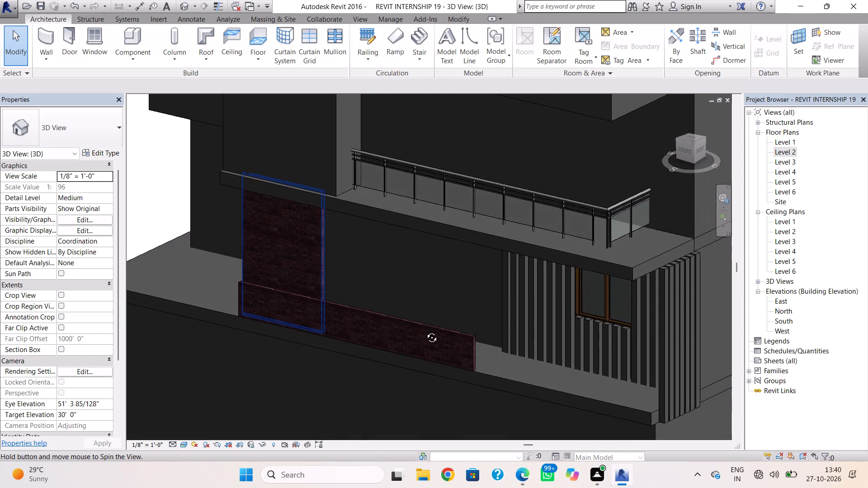
{"action": "right_click_drag", "start_coordinate": [425, 331], "coordinate": [421, 329], "text": "shift"}
Raise the top of the low front brick wall slightly further.
{"action": "left_click", "coordinate": [428, 325]}
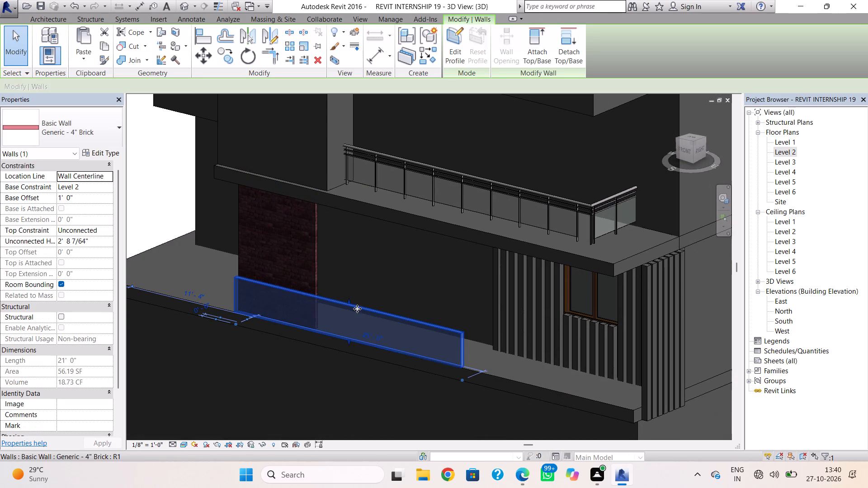
{"action": "left_click_drag", "start_coordinate": [351, 303], "coordinate": [351, 297]}
{"action": "left_click", "coordinate": [382, 282]}
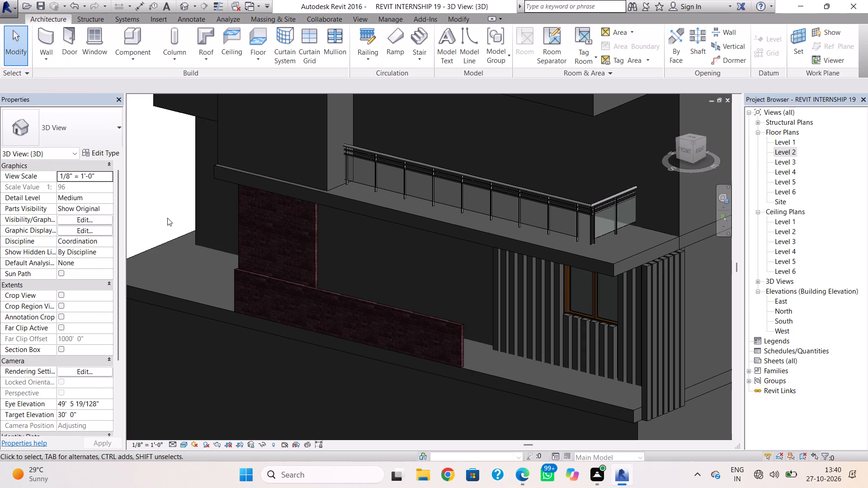
On the Level 2 plan, create an L-shaped railing running 15' 9" from the low brick wall's end along the roof edge, then 3' 7" back toward the slatted wall.
{"action": "left_click", "coordinate": [363, 38]}
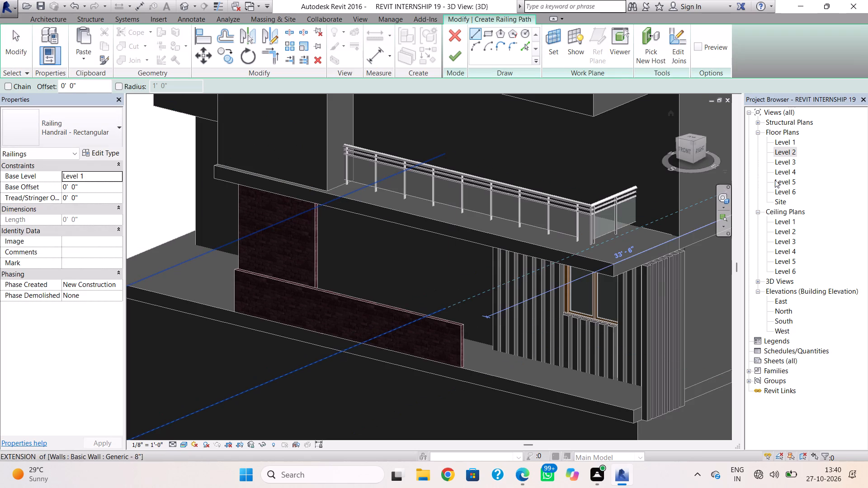
{"action": "double_click", "coordinate": [786, 151]}
{"action": "scroll", "coordinate": [594, 284], "scroll_direction": "down", "scroll_amount": 3}
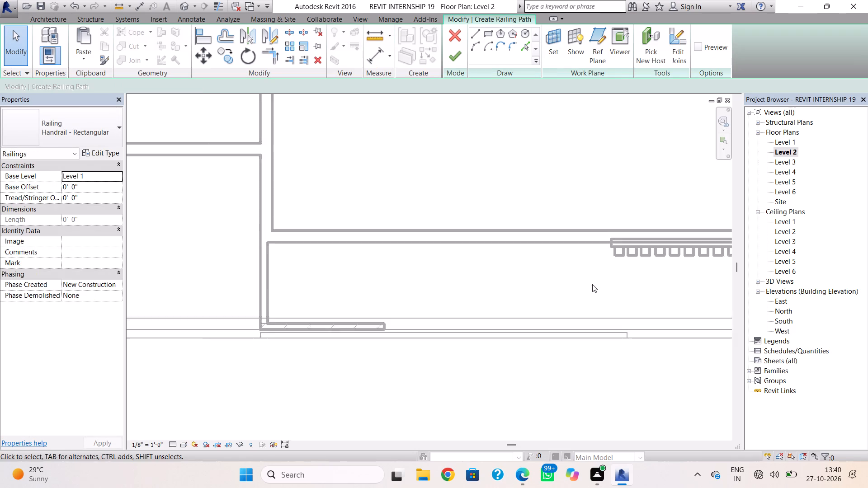
{"action": "middle_click_drag", "start_coordinate": [566, 276], "coordinate": [470, 253]}
{"action": "scroll", "coordinate": [456, 242], "scroll_direction": "up", "scroll_amount": 1}
{"action": "left_click", "coordinate": [474, 33]}
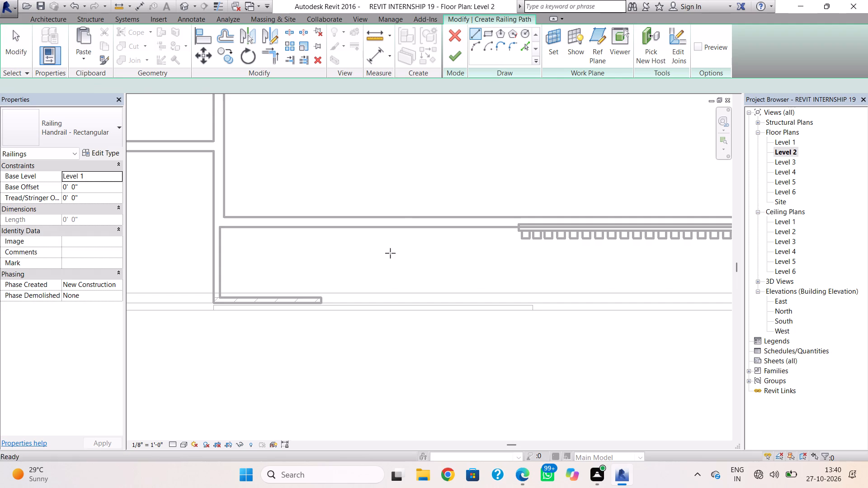
{"action": "scroll", "coordinate": [534, 309], "scroll_direction": "up", "scroll_amount": 6}
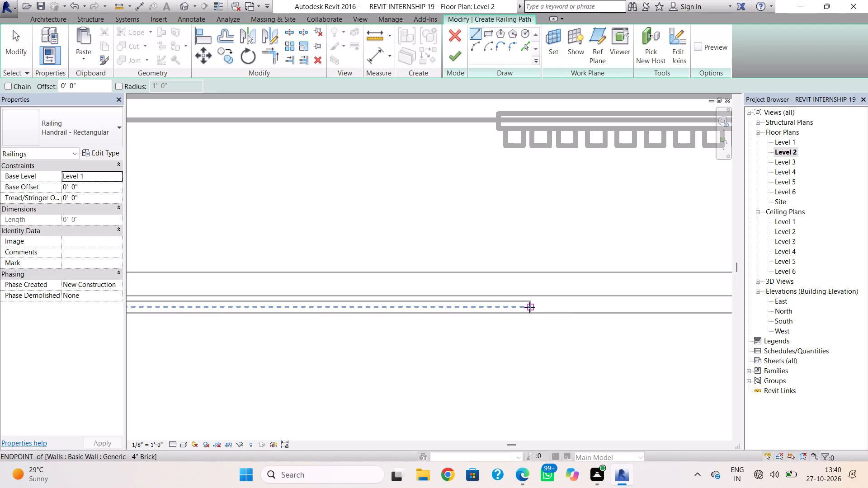
{"action": "left_click", "coordinate": [529, 307]}
{"action": "scroll", "coordinate": [631, 300], "scroll_direction": "down", "scroll_amount": 2}
{"action": "middle_click_drag", "start_coordinate": [631, 301], "coordinate": [312, 317]}
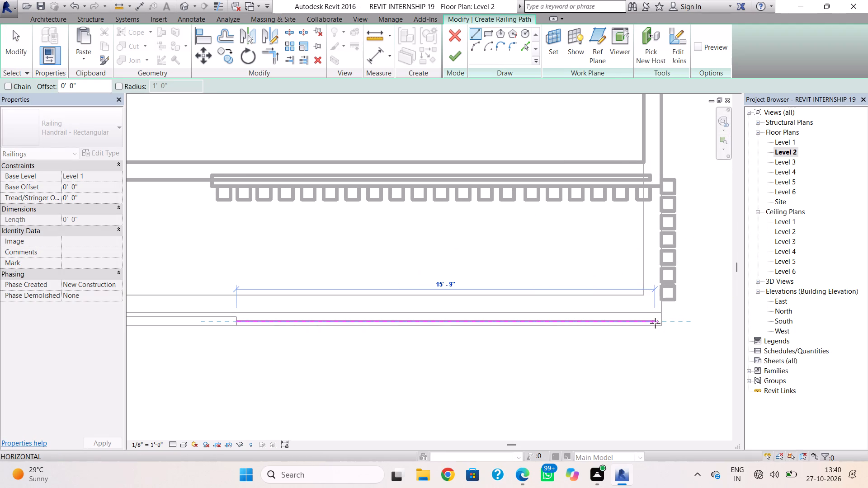
{"action": "left_click", "coordinate": [655, 323]}
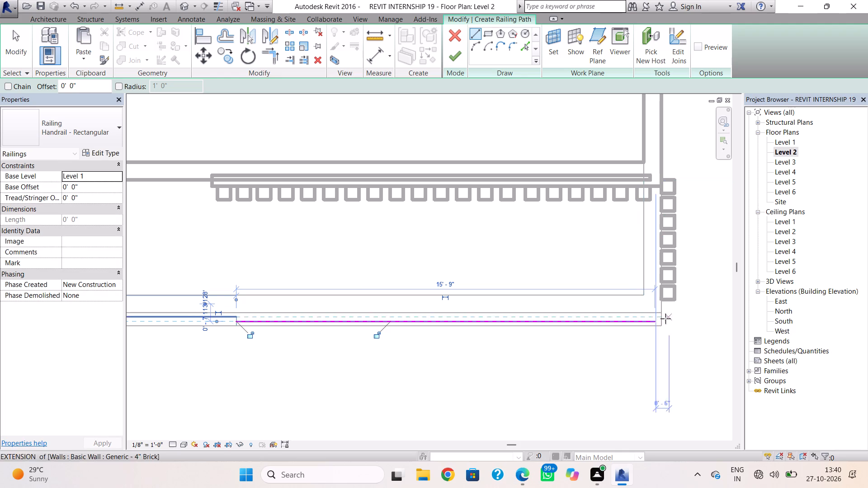
{"action": "left_click", "coordinate": [655, 320]}
{"action": "left_click", "coordinate": [653, 226]}
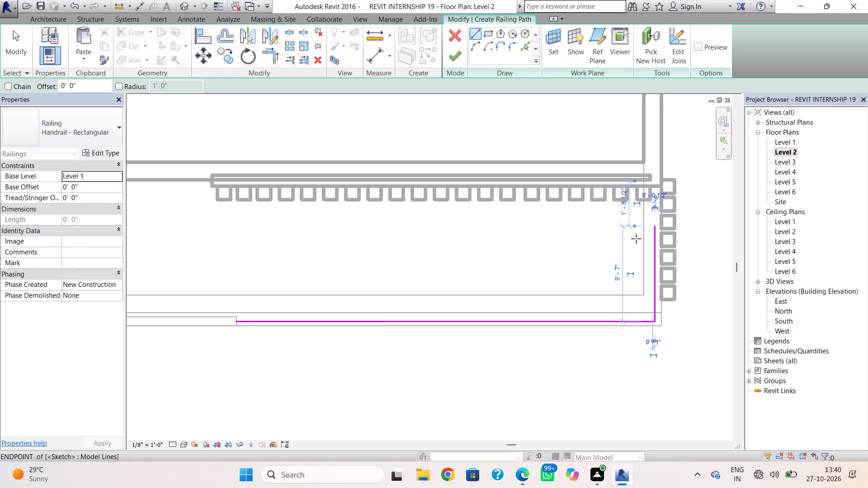
{"action": "key", "text": "Escape"}
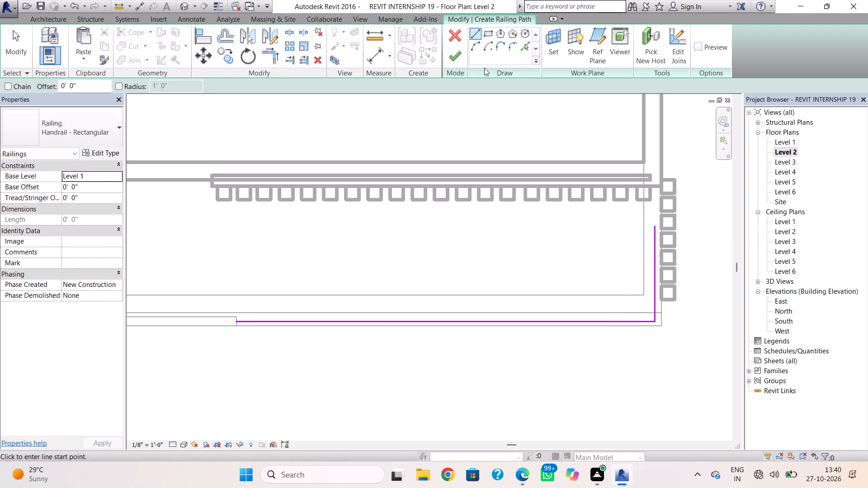
{"action": "left_click", "coordinate": [458, 57]}
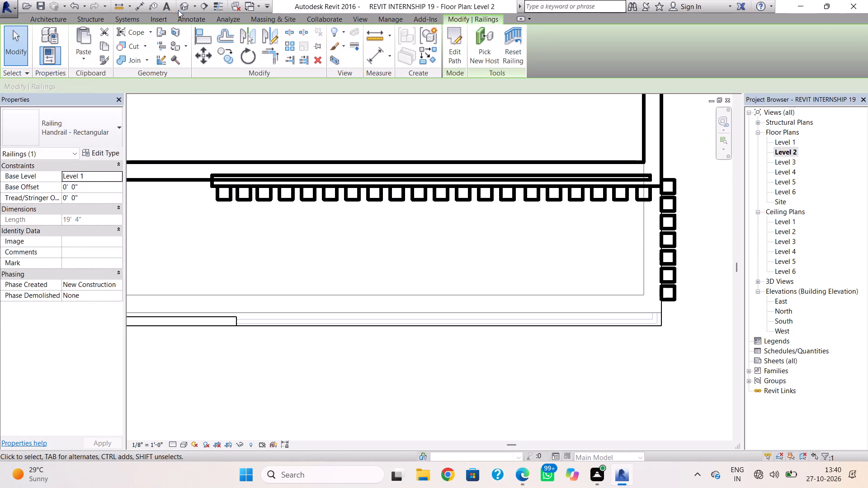
In the 3D view, set the new railing's base level to Level 2.
{"action": "left_click", "coordinate": [181, 8]}
{"action": "scroll", "coordinate": [507, 391], "scroll_direction": "down", "scroll_amount": 3}
{"action": "middle_click_drag", "start_coordinate": [498, 382], "coordinate": [472, 332]}
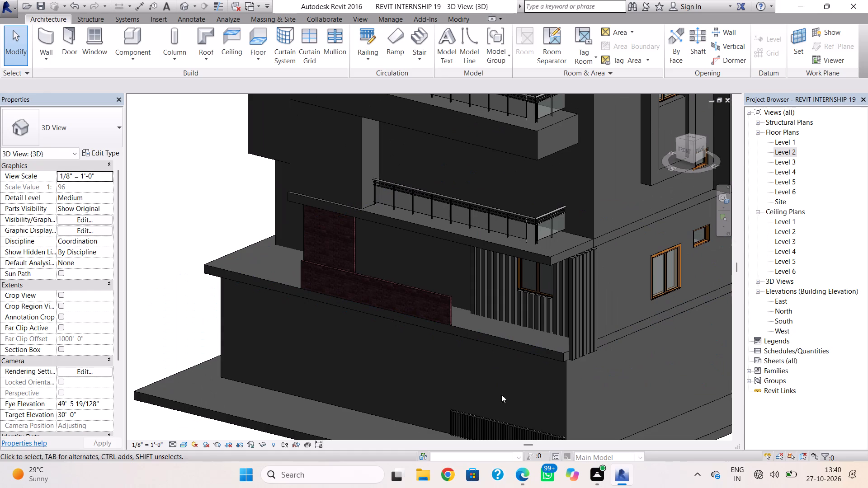
{"action": "left_click", "coordinate": [511, 427]}
{"action": "left_click", "coordinate": [113, 171]}
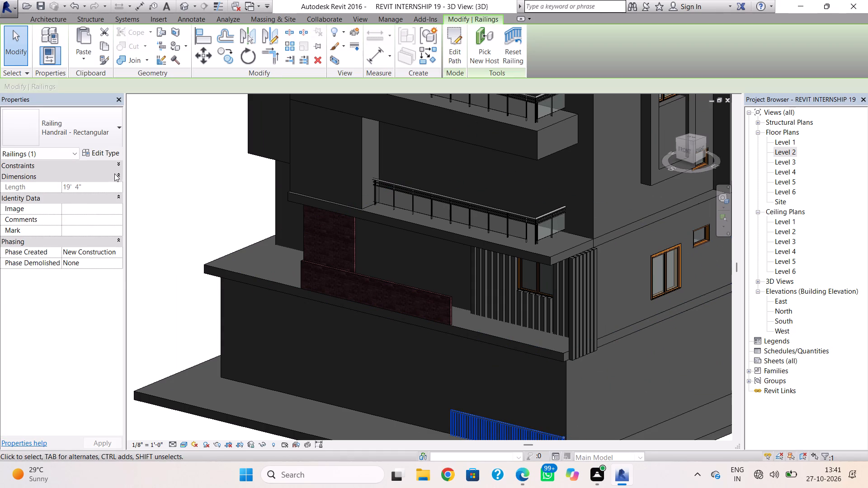
{"action": "left_click", "coordinate": [117, 163]}
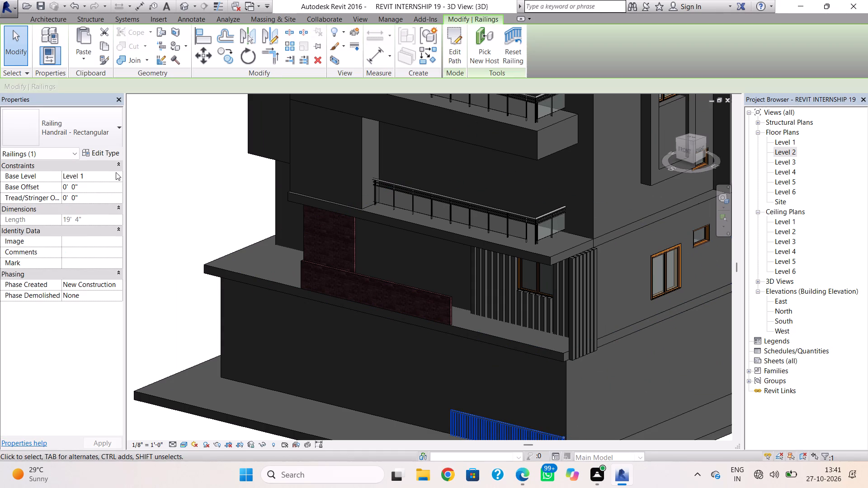
{"action": "left_click", "coordinate": [116, 172]}
{"action": "left_click", "coordinate": [92, 202]}
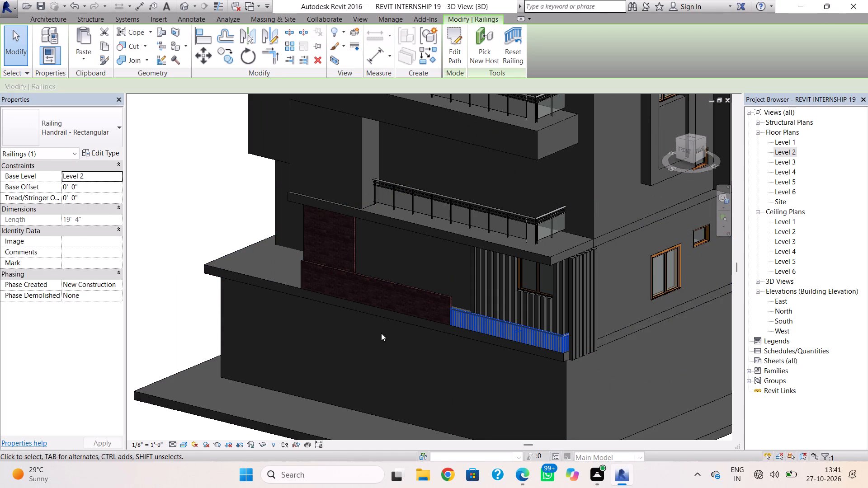
Change the new railing's type to Guardrail - Pipe.
{"action": "left_click", "coordinate": [82, 137]}
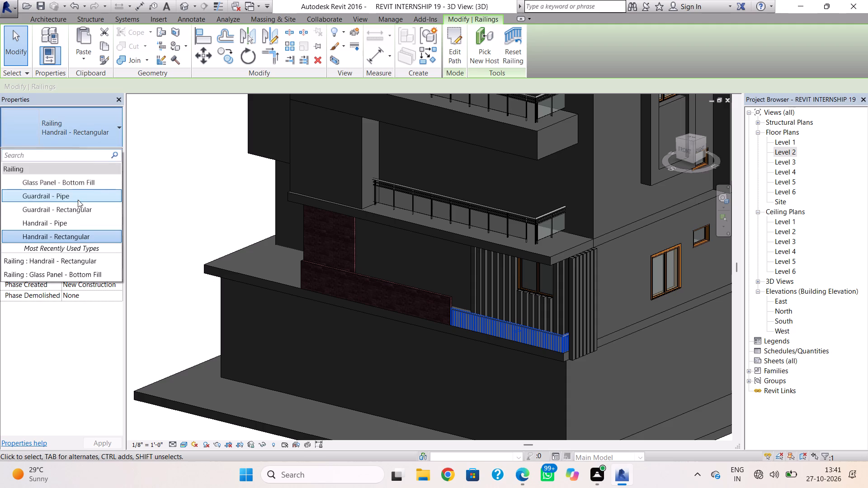
{"action": "left_click", "coordinate": [78, 200]}
{"action": "key", "text": "Escape"}
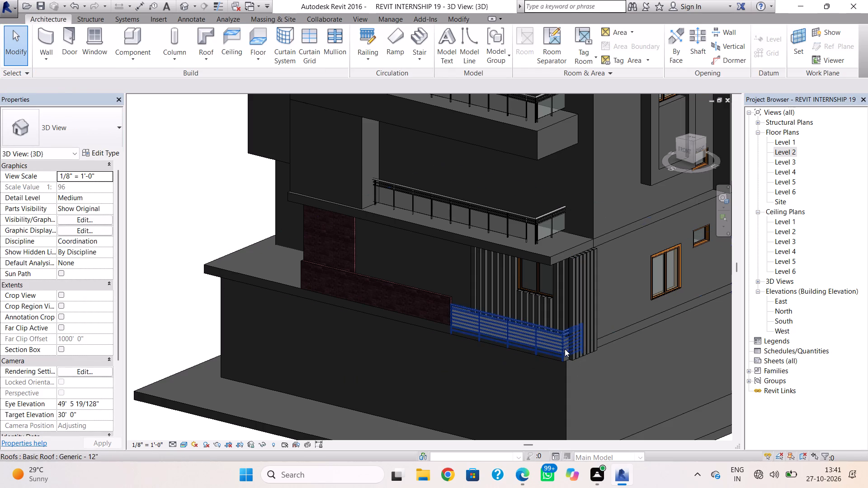
Set the new pipe guardrail's base offset from Level 2 to 0' 6".
{"action": "left_click", "coordinate": [557, 337]}
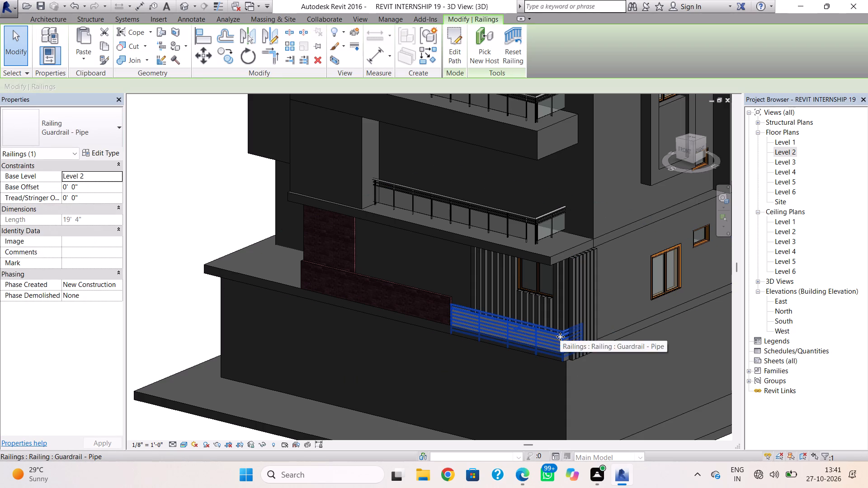
{"action": "left_click", "coordinate": [87, 183]}
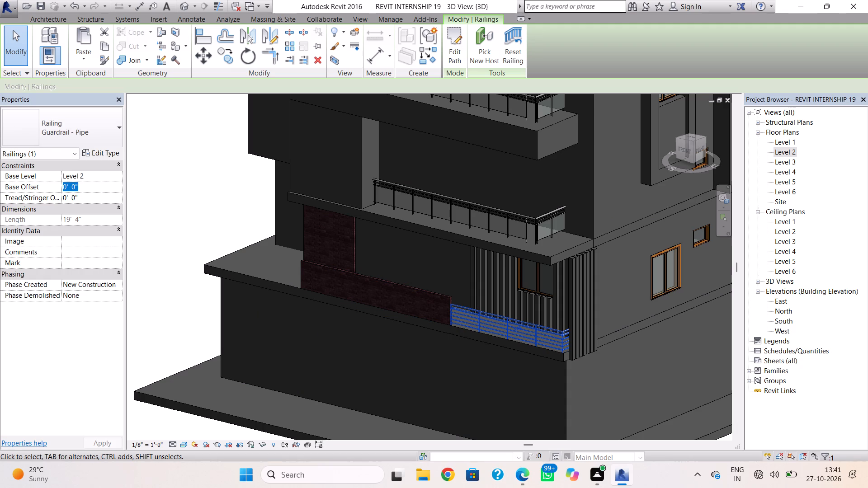
{"action": "type", "text": "6'"}
{"action": "key", "text": "Return"}
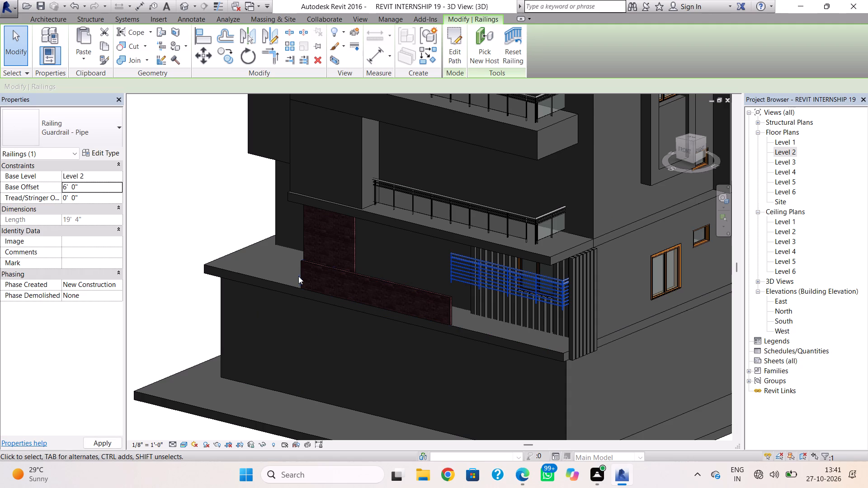
{"action": "left_click", "coordinate": [102, 189]}
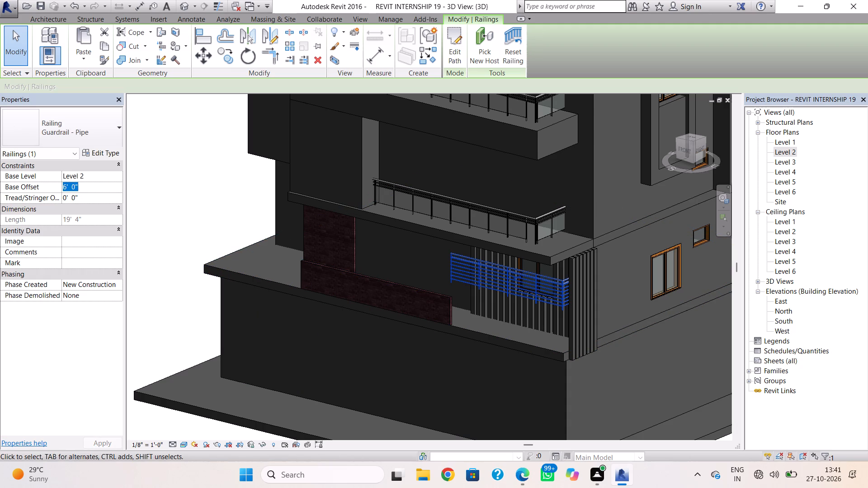
{"action": "type", "text": "6\""}
{"action": "key", "text": "Return"}
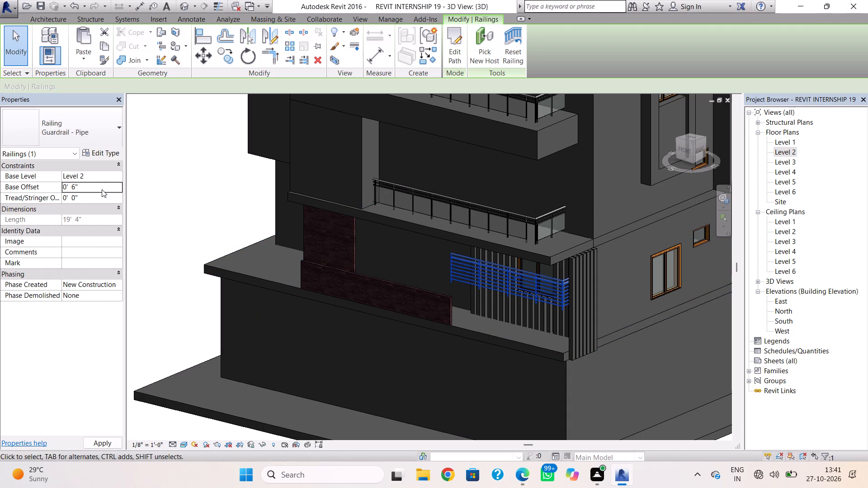
{"action": "key", "text": "Escape"}
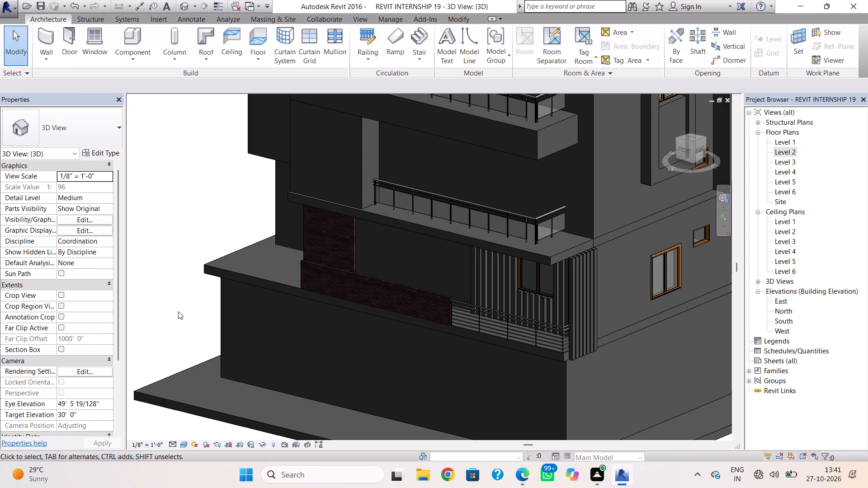
Edit the Level 3 glass railing's path, shifting its side segment outward toward the slab edge for a total railing length of 34' 9".
{"action": "right_click_drag", "start_coordinate": [283, 297], "coordinate": [334, 258], "text": "shift"}
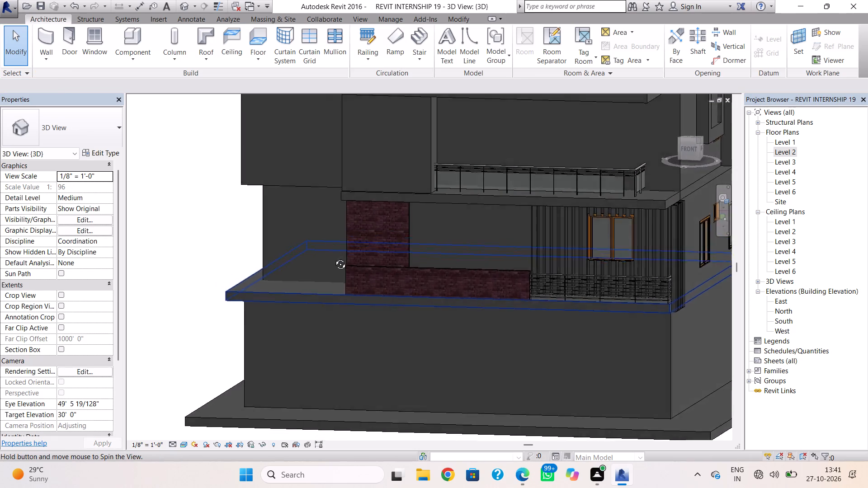
{"action": "right_click_drag", "start_coordinate": [334, 258], "coordinate": [346, 248], "text": "shift"}
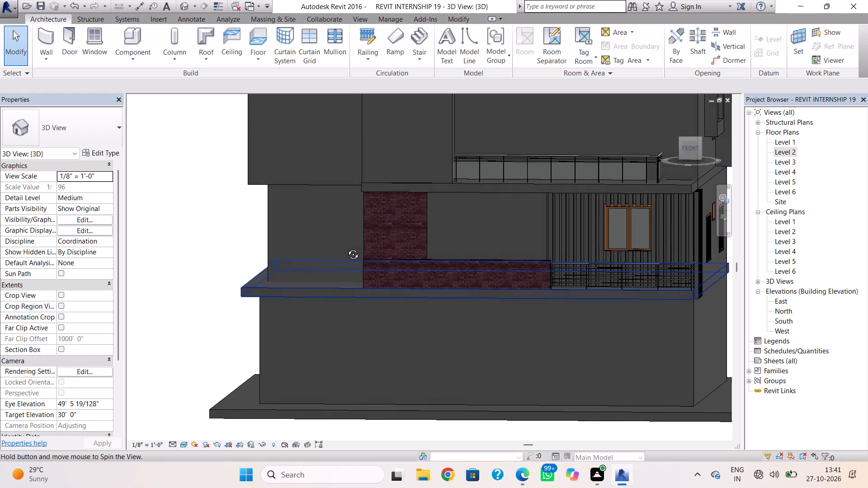
{"action": "right_click_drag", "start_coordinate": [346, 248], "coordinate": [348, 247], "text": "shift"}
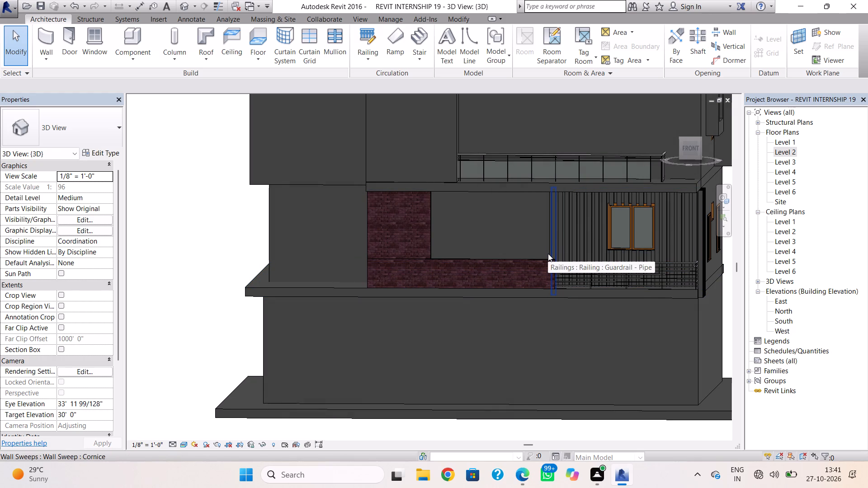
{"action": "scroll", "coordinate": [539, 254], "scroll_direction": "down", "scroll_amount": 2}
{"action": "middle_click_drag", "start_coordinate": [533, 257], "coordinate": [465, 319]}
{"action": "scroll", "coordinate": [465, 319], "scroll_direction": "up", "scroll_amount": 1}
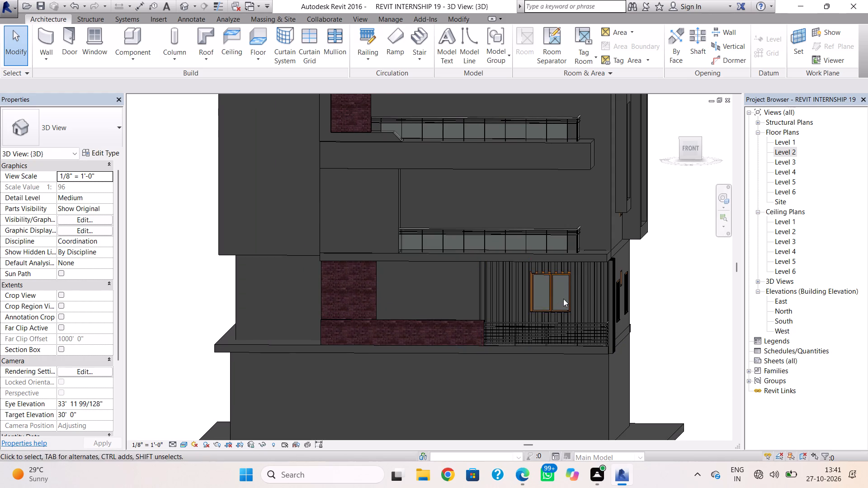
{"action": "right_click_drag", "start_coordinate": [563, 299], "coordinate": [566, 354], "text": "shift"}
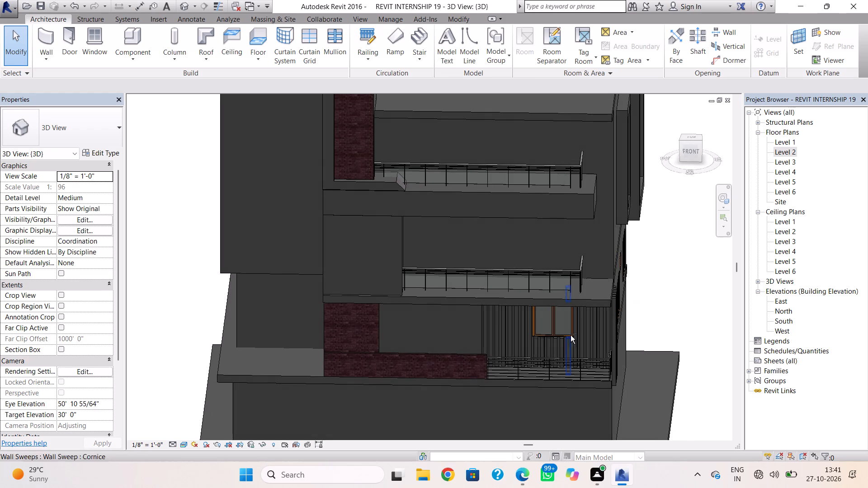
{"action": "double_click", "coordinate": [578, 280]}
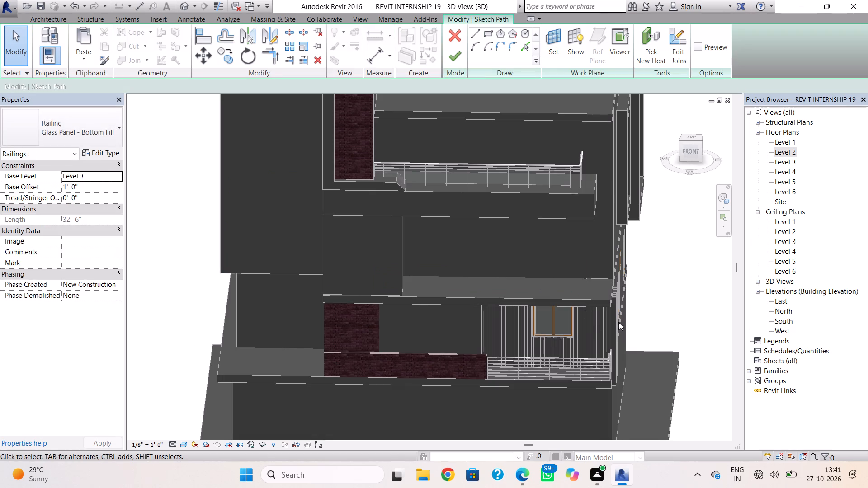
{"action": "scroll", "coordinate": [590, 294], "scroll_direction": "down", "scroll_amount": 1}
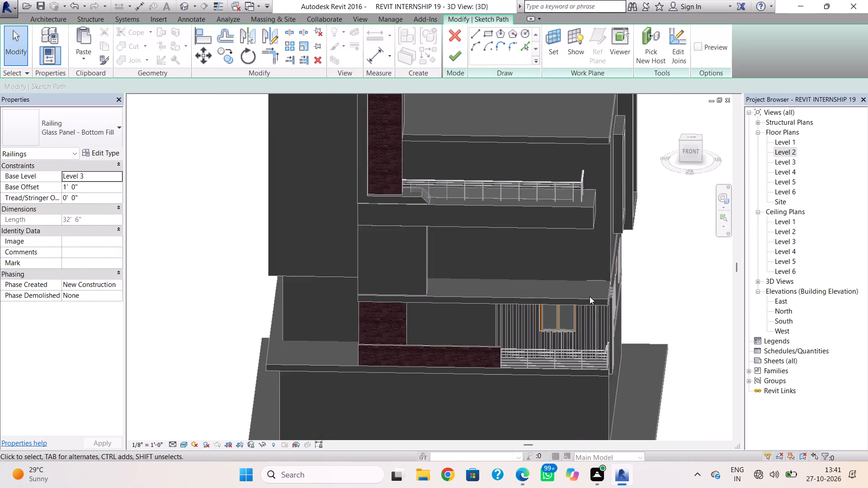
{"action": "scroll", "coordinate": [590, 296], "scroll_direction": "down", "scroll_amount": 1}
{"action": "middle_click_drag", "start_coordinate": [590, 296], "coordinate": [571, 226]}
{"action": "scroll", "coordinate": [555, 362], "scroll_direction": "up", "scroll_amount": 4}
{"action": "left_click", "coordinate": [572, 352]}
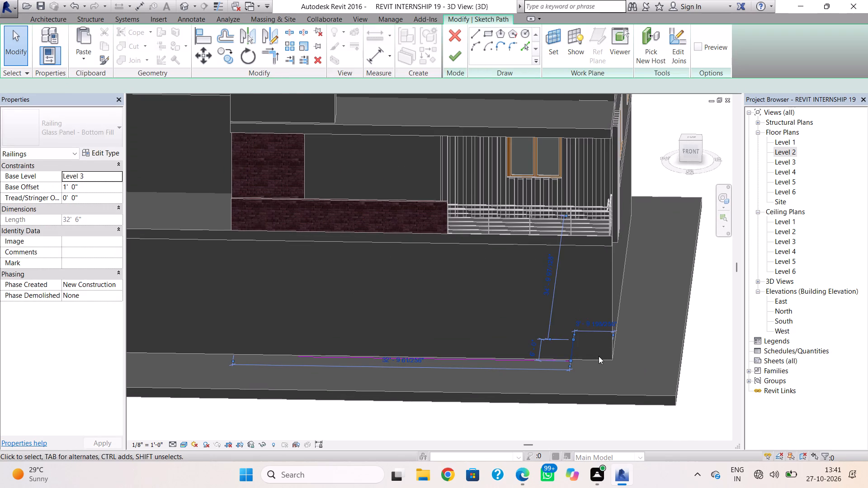
{"action": "key", "text": "Right"}
{"action": "key", "text": "Right"}
{"action": "key", "text": "Right"}
{"action": "key", "text": "Right"}
{"action": "key", "text": "Right"}
{"action": "key", "text": "Right"}
{"action": "key", "text": "Right"}
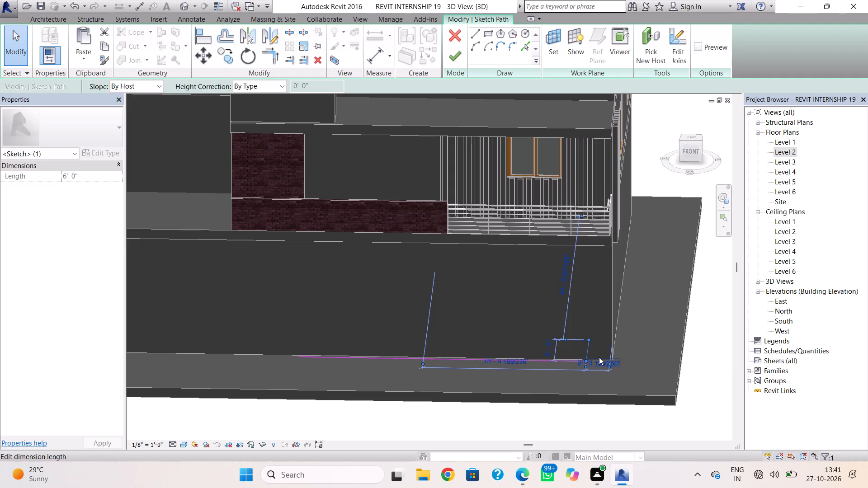
{"action": "key", "text": "Right"}
{"action": "key", "text": "Right"}
{"action": "left_click", "coordinate": [452, 61]}
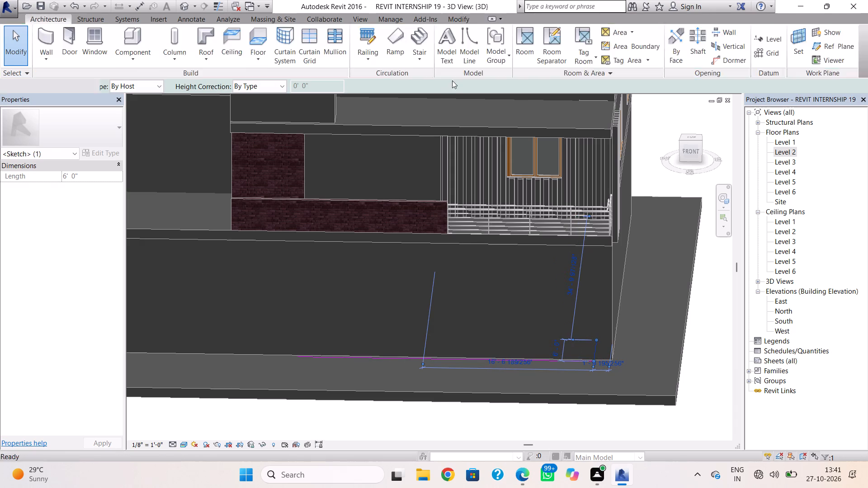
{"action": "middle_click_drag", "start_coordinate": [461, 232], "coordinate": [463, 343]}
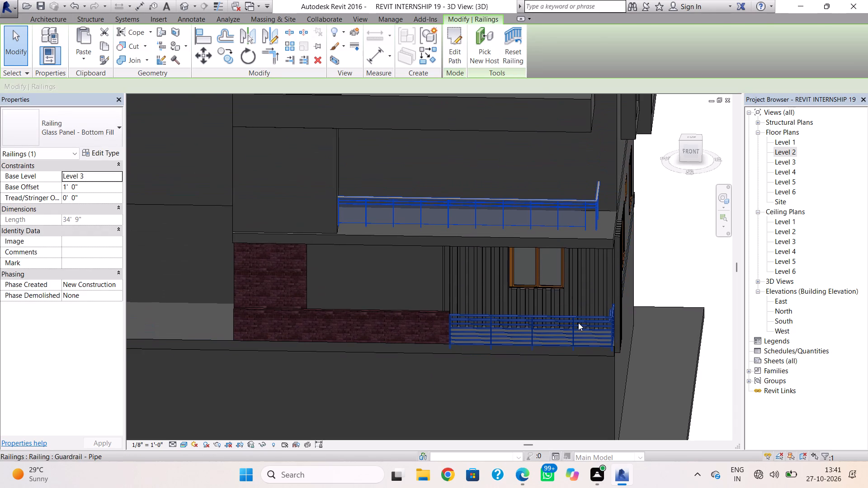
{"action": "key", "text": "Escape"}
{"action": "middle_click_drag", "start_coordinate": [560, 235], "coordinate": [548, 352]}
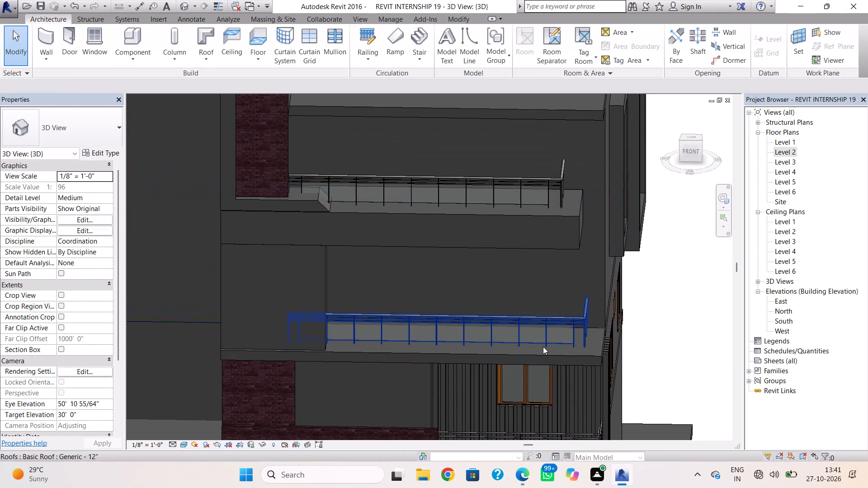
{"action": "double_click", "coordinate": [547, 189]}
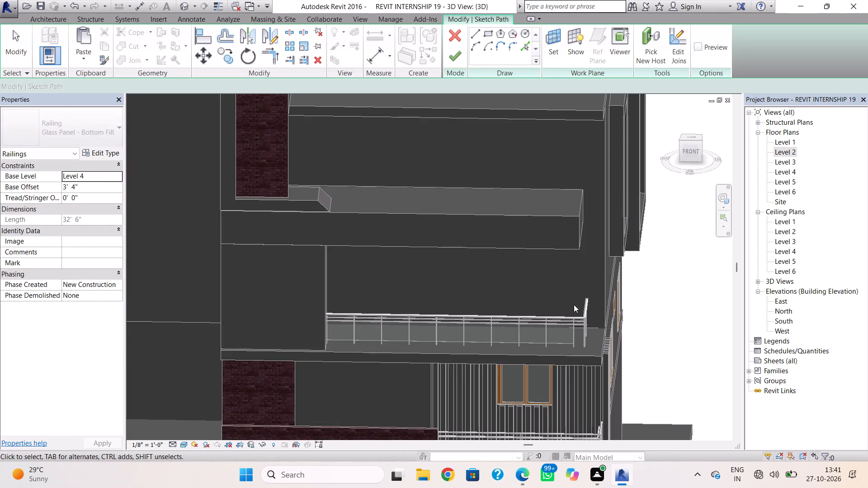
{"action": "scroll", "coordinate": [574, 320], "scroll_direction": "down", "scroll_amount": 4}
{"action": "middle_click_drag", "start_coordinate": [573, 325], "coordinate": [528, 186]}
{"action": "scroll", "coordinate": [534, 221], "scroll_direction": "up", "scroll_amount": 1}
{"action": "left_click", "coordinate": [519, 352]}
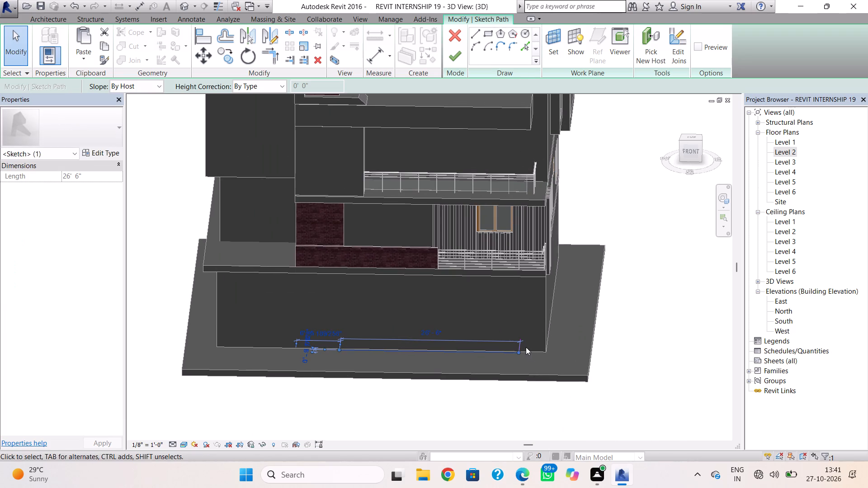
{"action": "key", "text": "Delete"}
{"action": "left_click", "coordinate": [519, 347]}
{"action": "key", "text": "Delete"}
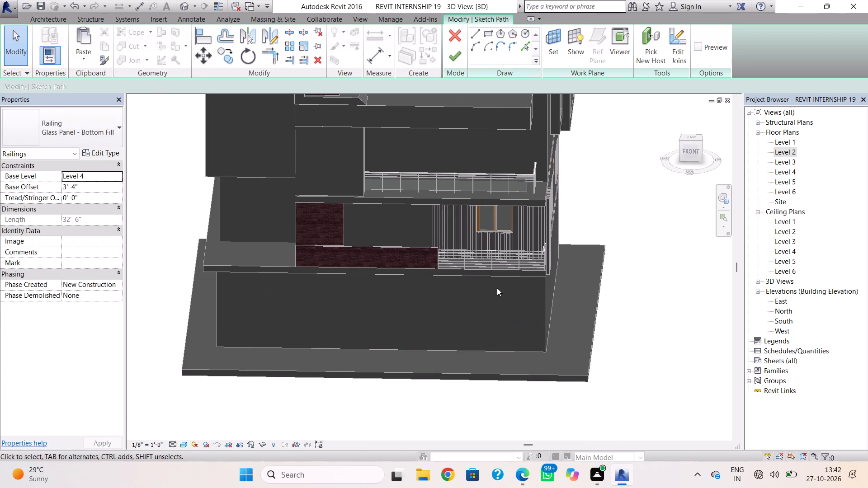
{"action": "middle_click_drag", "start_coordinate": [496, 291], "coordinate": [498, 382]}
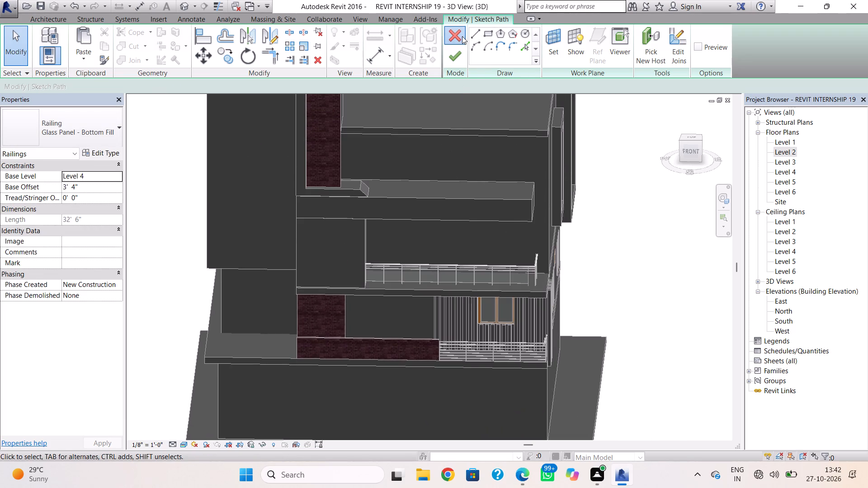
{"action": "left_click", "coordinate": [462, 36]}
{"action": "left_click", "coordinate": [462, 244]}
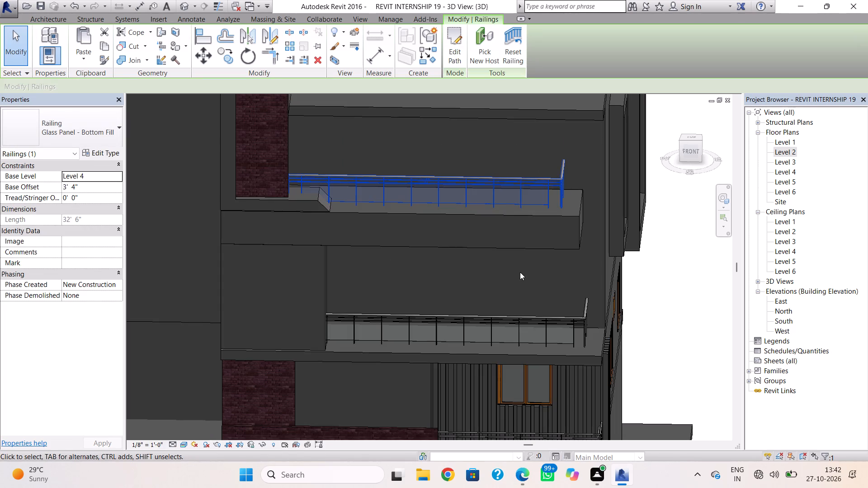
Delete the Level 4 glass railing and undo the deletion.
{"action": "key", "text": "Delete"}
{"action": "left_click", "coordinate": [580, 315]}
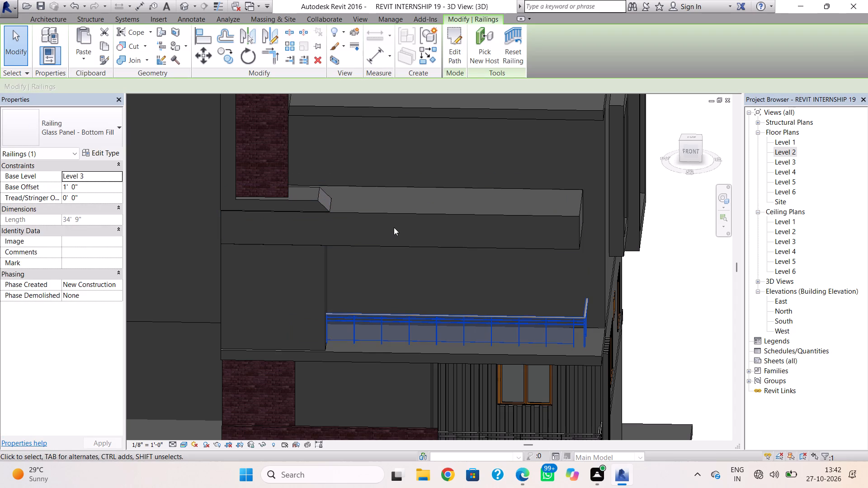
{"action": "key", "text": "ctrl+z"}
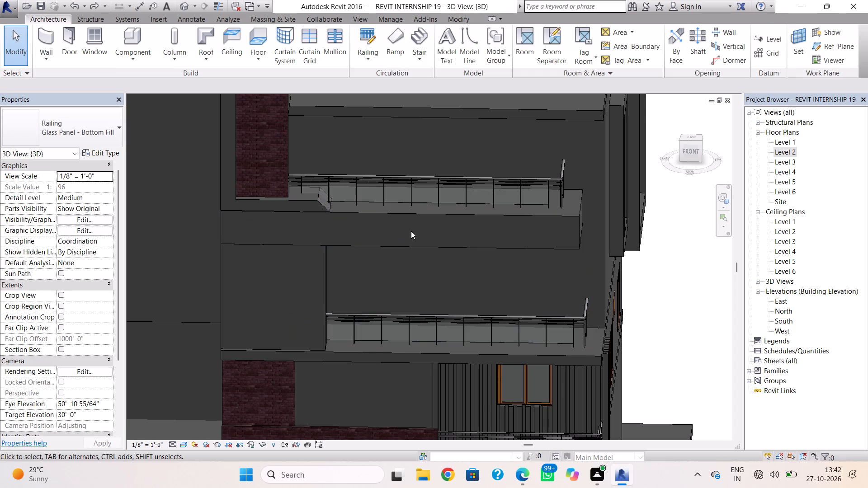
Extend the projecting in-place wall under the Level 4 glass railing sideways to align with the building's side wall.
{"action": "scroll", "coordinate": [528, 233], "scroll_direction": "down", "scroll_amount": 1}
{"action": "middle_click_drag", "start_coordinate": [536, 253], "coordinate": [541, 263]}
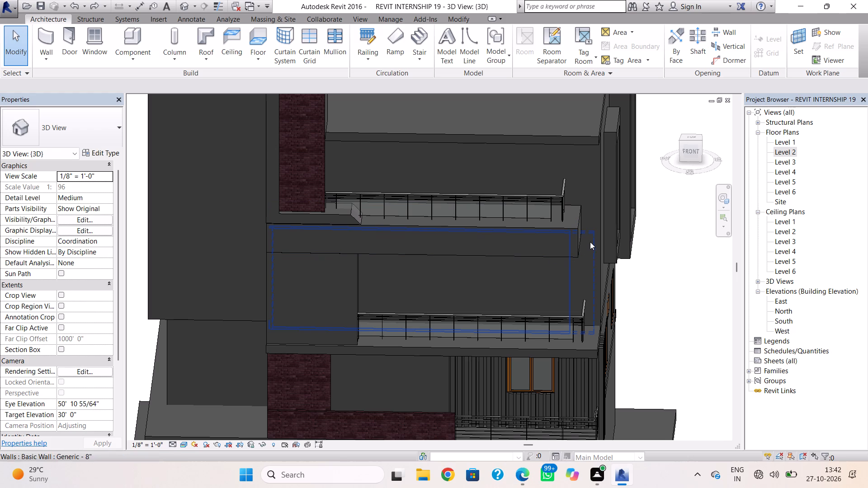
{"action": "left_click", "coordinate": [580, 226]}
{"action": "left_click_drag", "start_coordinate": [585, 231], "coordinate": [594, 232]}
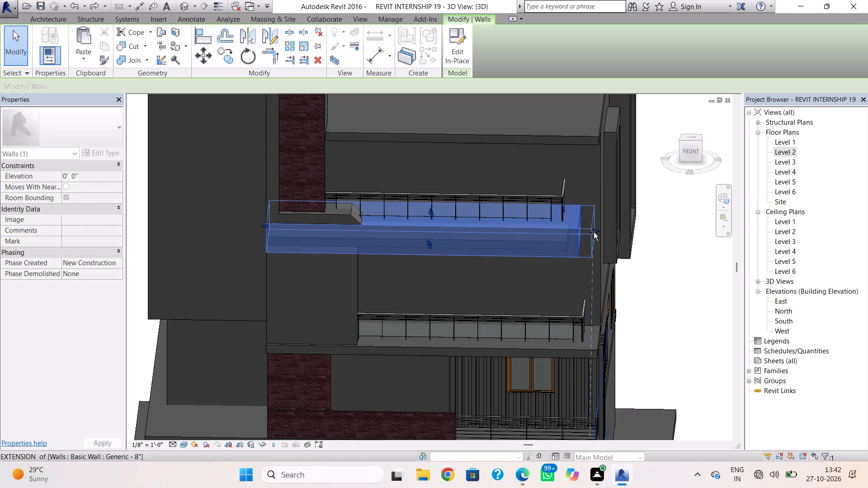
{"action": "left_click_drag", "start_coordinate": [594, 232], "coordinate": [599, 232]}
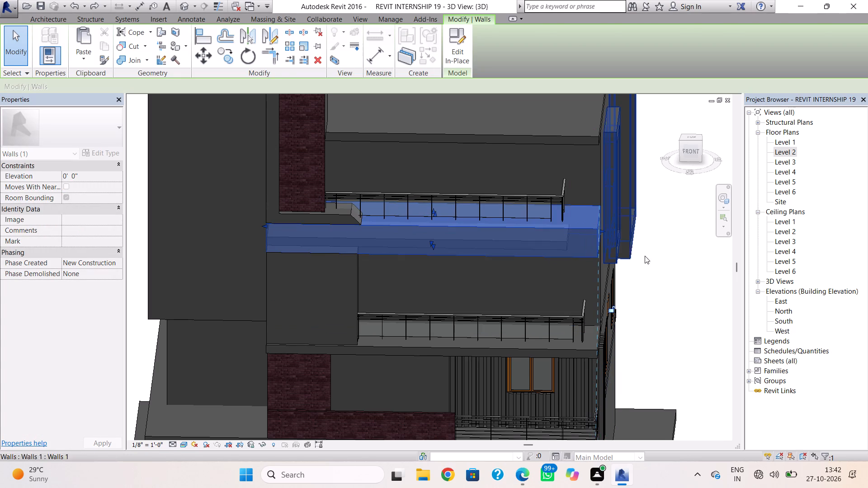
{"action": "left_click", "coordinate": [674, 282]}
Delete the glass railing on the Level 4 balcony.
{"action": "left_click", "coordinate": [552, 197]}
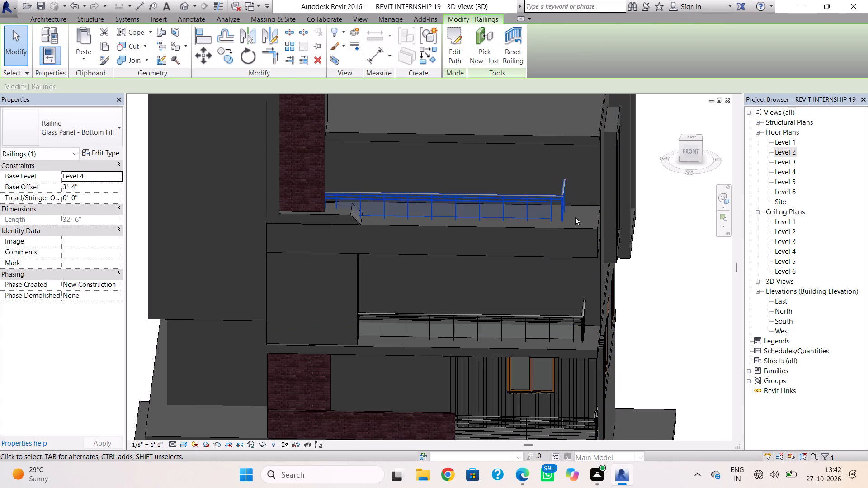
{"action": "key", "text": "Delete"}
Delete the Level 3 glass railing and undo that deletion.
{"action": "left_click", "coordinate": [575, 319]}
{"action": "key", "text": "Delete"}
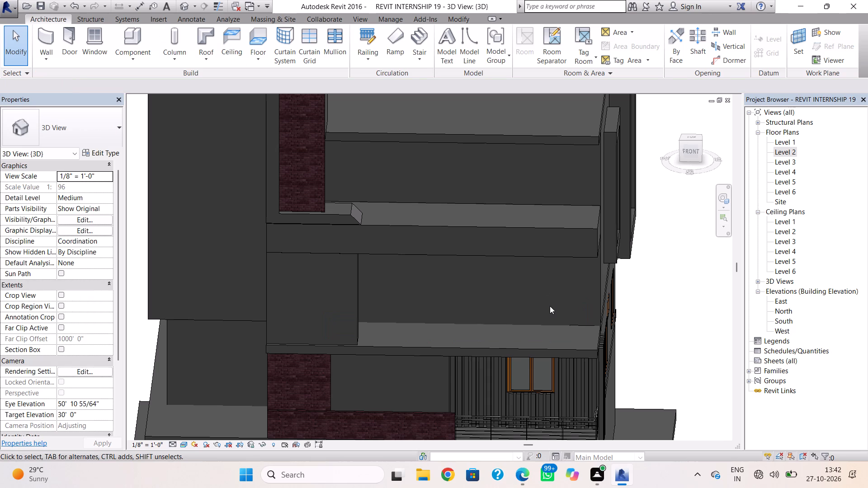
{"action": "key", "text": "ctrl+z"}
Copy the Level 3 glass railing and paste it aligned to Level 4.
{"action": "left_click", "coordinate": [555, 326]}
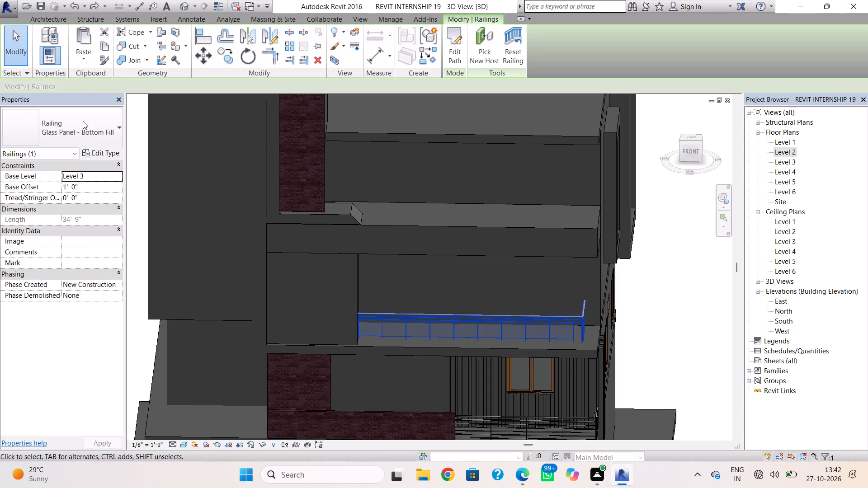
{"action": "left_click", "coordinate": [102, 49]}
{"action": "left_click", "coordinate": [94, 57]}
{"action": "left_click", "coordinate": [111, 101]}
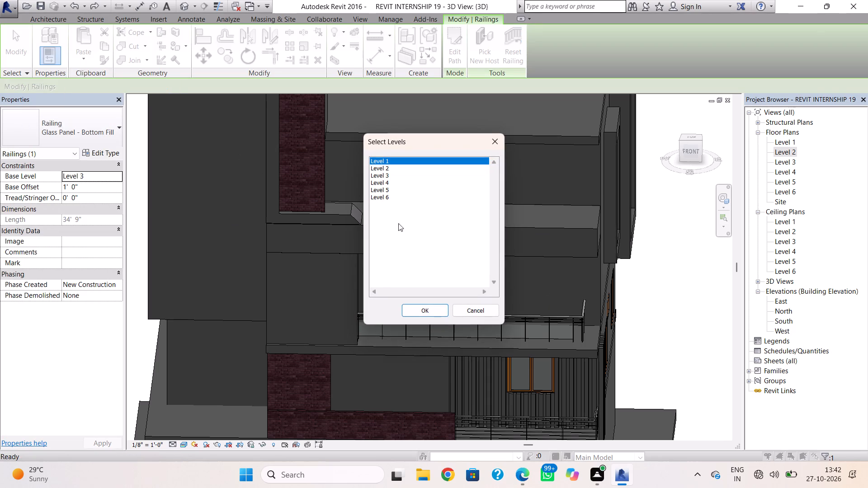
{"action": "left_click", "coordinate": [377, 180]}
{"action": "left_click", "coordinate": [412, 309]}
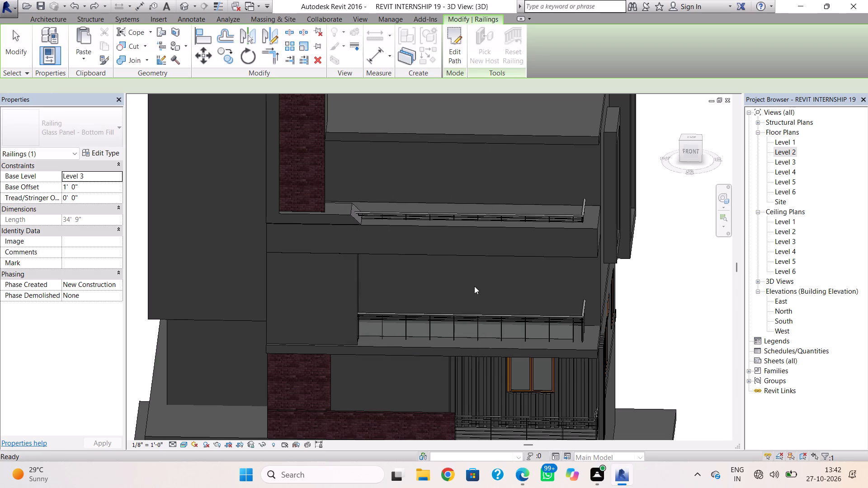
Set the pasted Level 4 glass railing's base offset to 2' 0".
{"action": "left_click", "coordinate": [106, 184]}
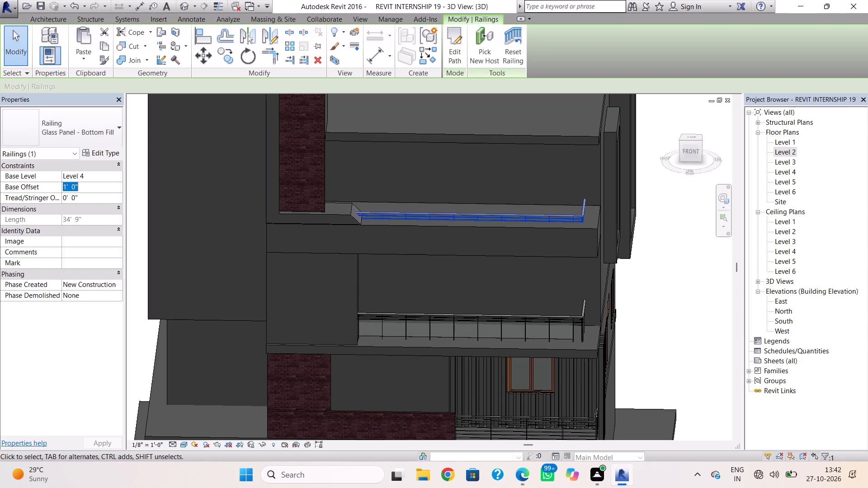
{"action": "type", "text": "2'"}
{"action": "key", "text": "Return"}
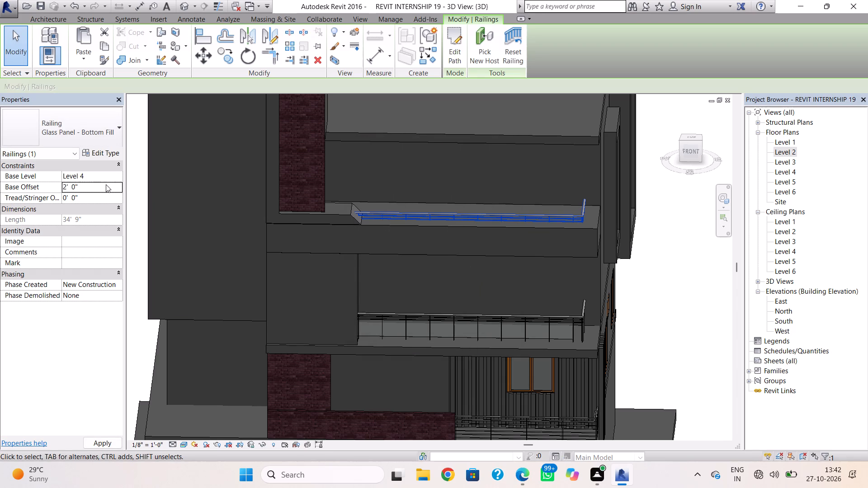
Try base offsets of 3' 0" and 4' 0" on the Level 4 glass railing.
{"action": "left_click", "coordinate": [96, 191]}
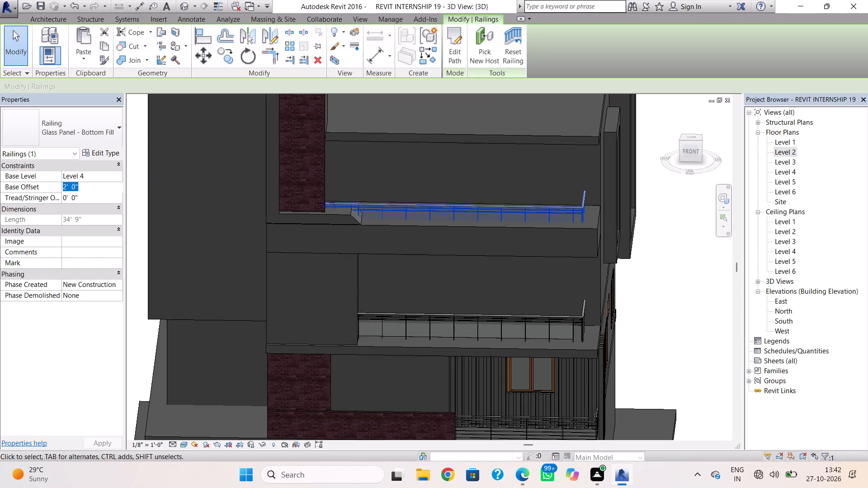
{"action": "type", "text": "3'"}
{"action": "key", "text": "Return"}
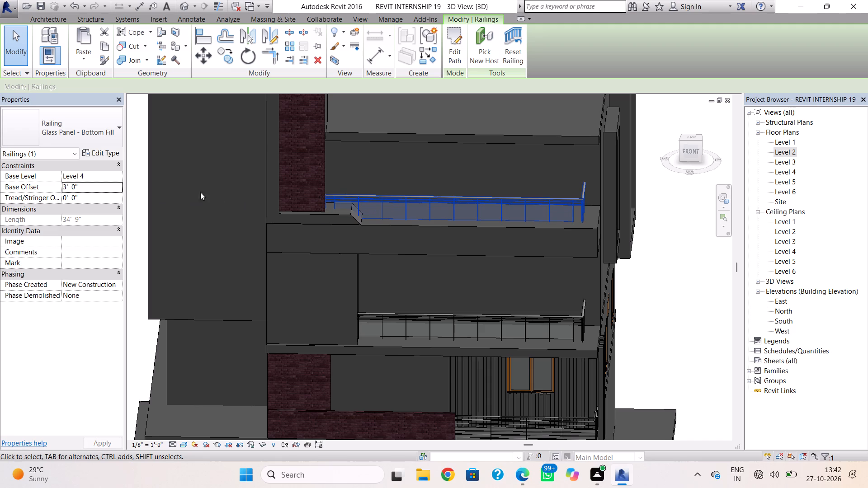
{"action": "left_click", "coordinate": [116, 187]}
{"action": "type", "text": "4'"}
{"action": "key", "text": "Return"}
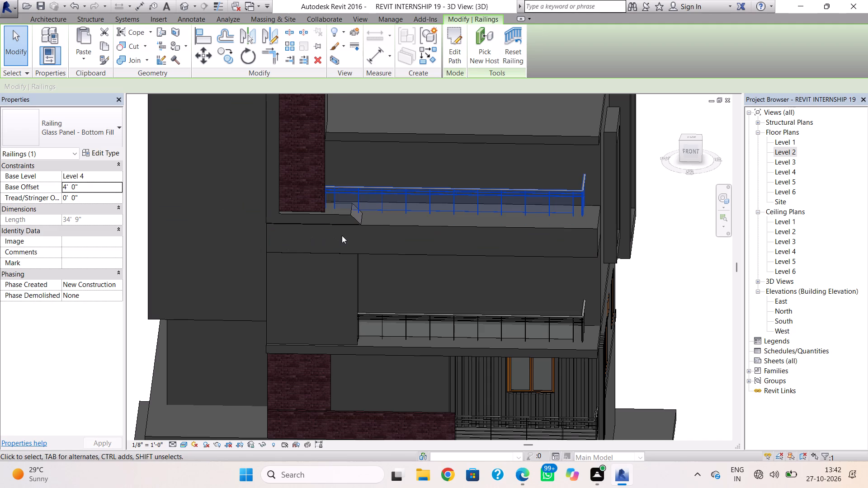
Nudge the Level 4 glass railing two increments sideways towards the balcony's outer corner and one increment down.
{"action": "key", "text": "Right"}
{"action": "key", "text": "Right"}
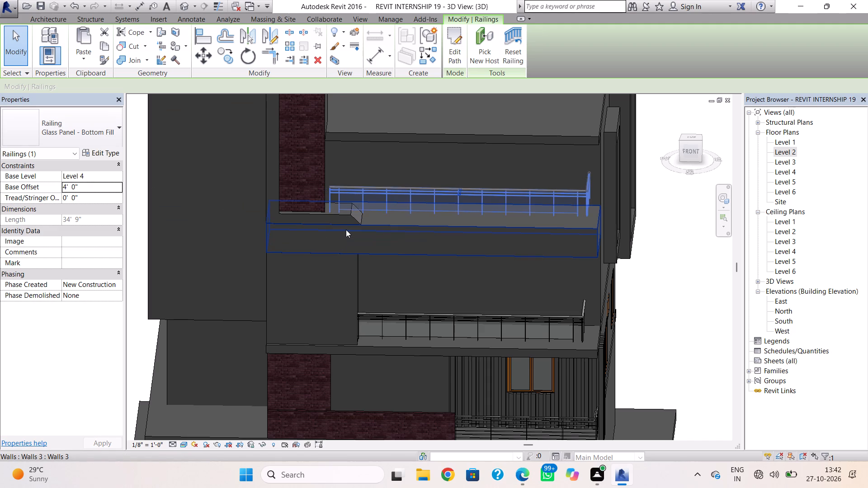
{"action": "key", "text": "Down"}
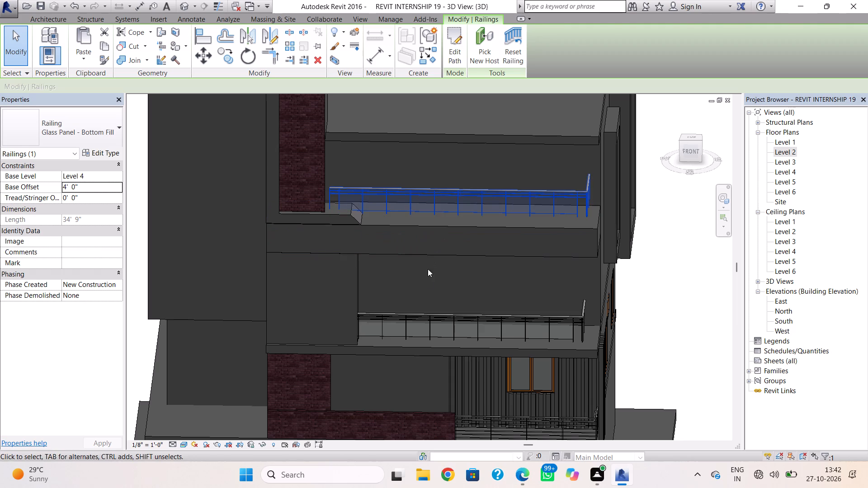
{"action": "left_click", "coordinate": [426, 279]}
Set the Level 4 balcony glass railing's base offset to 3' 0".
{"action": "right_click_drag", "start_coordinate": [411, 286], "coordinate": [380, 294], "text": "shift"}
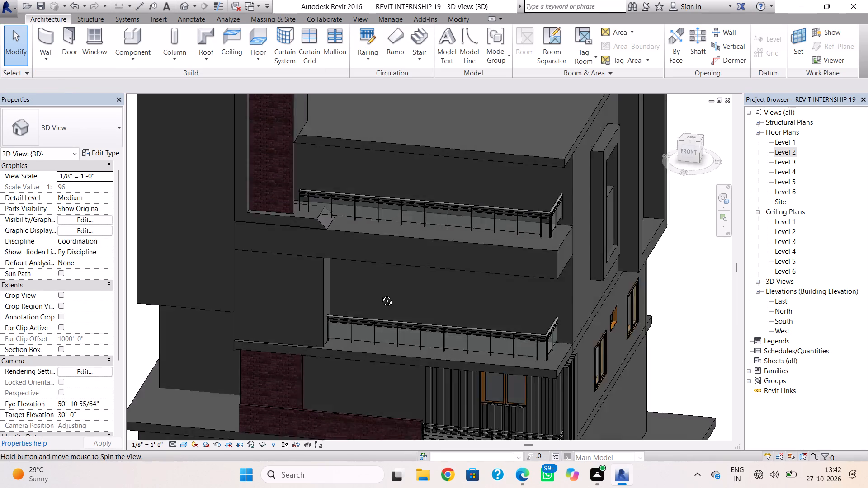
{"action": "right_click_drag", "start_coordinate": [380, 294], "coordinate": [318, 264], "text": "shift"}
{"action": "right_click_drag", "start_coordinate": [339, 264], "coordinate": [353, 237], "text": "shift"}
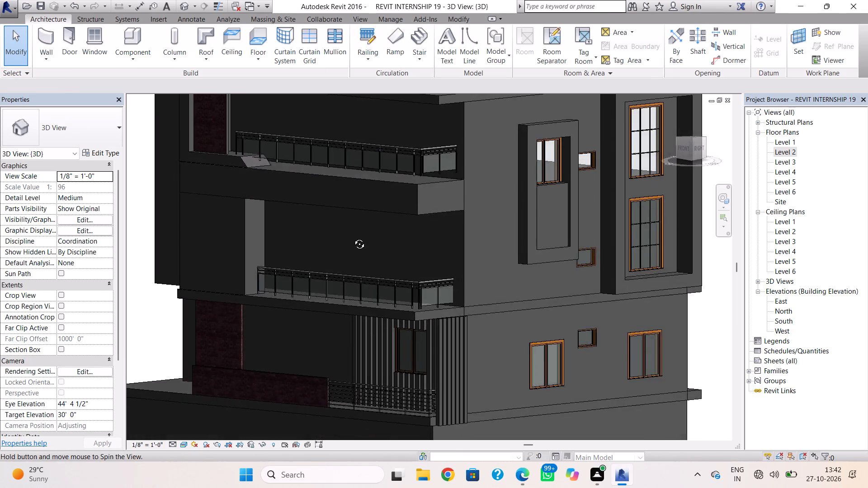
{"action": "right_click_drag", "start_coordinate": [353, 237], "coordinate": [367, 231], "text": "shift"}
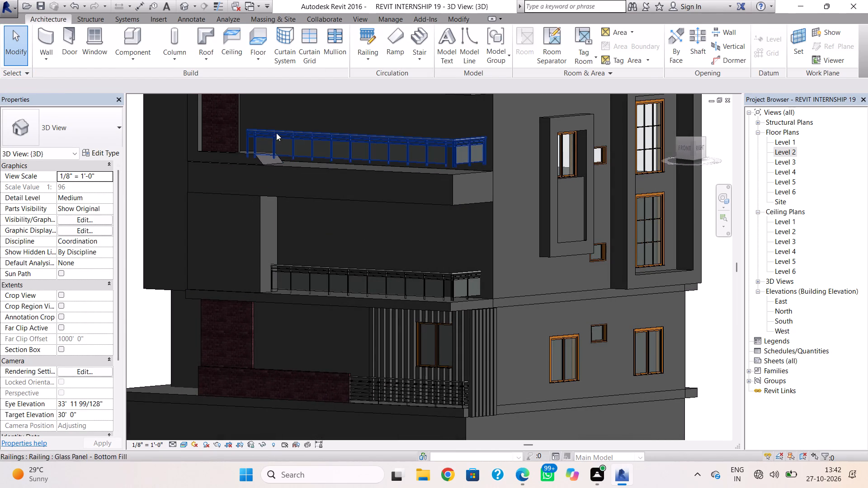
{"action": "left_click", "coordinate": [276, 133]}
{"action": "left_click", "coordinate": [96, 190]}
{"action": "type", "text": "3'"}
{"action": "key", "text": "Return"}
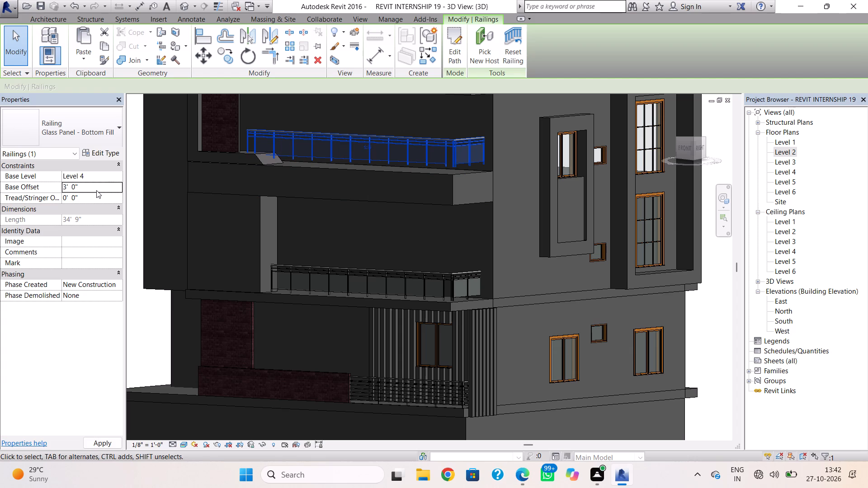
{"action": "key", "text": "Escape"}
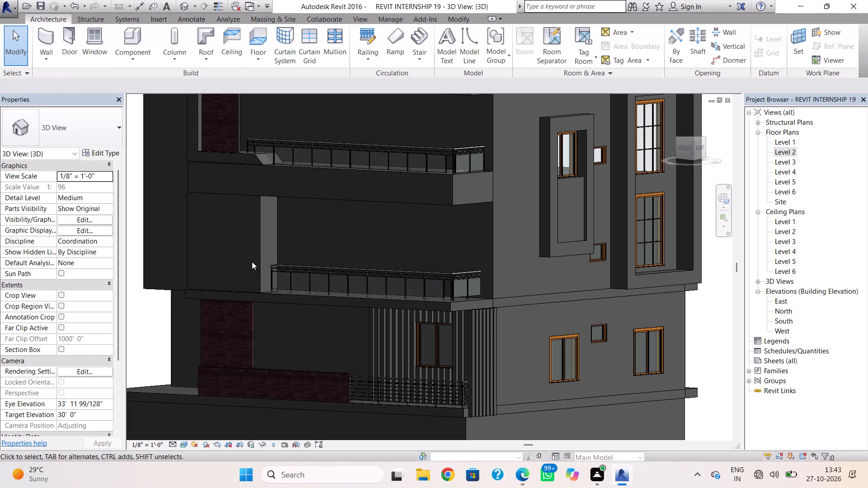
Place a horizontal Cornice wall sweep along the Level 2 side wall at the casement windows' head.
{"action": "scroll", "coordinate": [289, 221], "scroll_direction": "down", "scroll_amount": 3}
{"action": "middle_click_drag", "start_coordinate": [290, 228], "coordinate": [290, 229]}
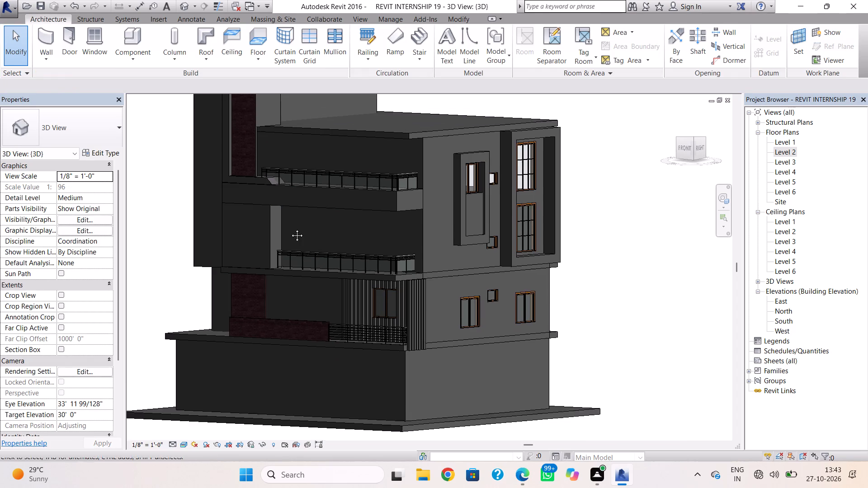
{"action": "middle_click_drag", "start_coordinate": [290, 229], "coordinate": [284, 259]}
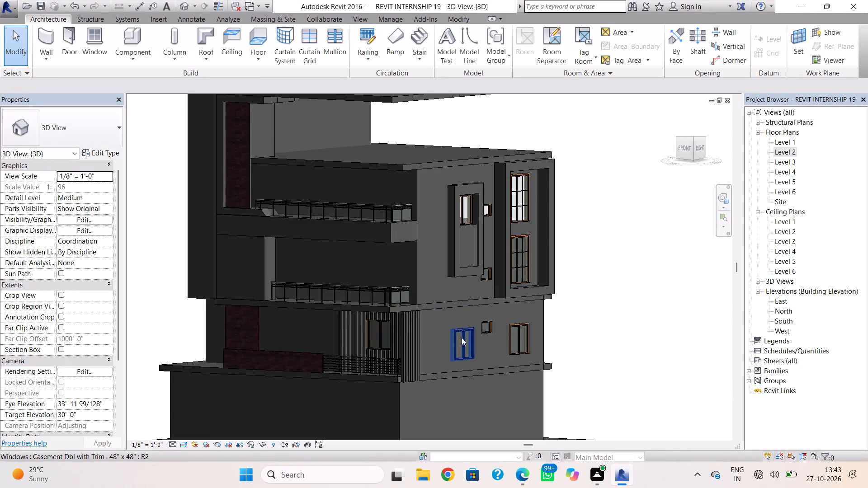
{"action": "scroll", "coordinate": [463, 344], "scroll_direction": "down", "scroll_amount": 2}
{"action": "middle_click_drag", "start_coordinate": [463, 342], "coordinate": [454, 285]}
{"action": "right_click_drag", "start_coordinate": [465, 323], "coordinate": [383, 332], "text": "shift"}
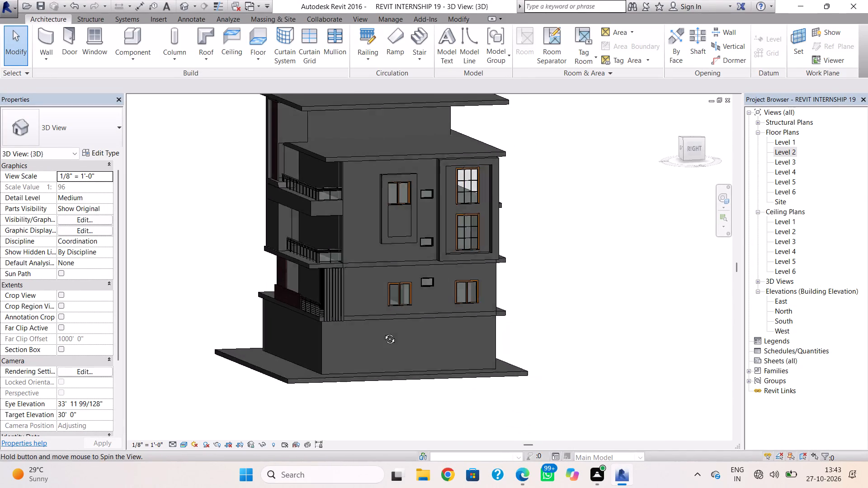
{"action": "right_click_drag", "start_coordinate": [383, 332], "coordinate": [376, 328], "text": "shift"}
{"action": "scroll", "coordinate": [374, 320], "scroll_direction": "up", "scroll_amount": 5}
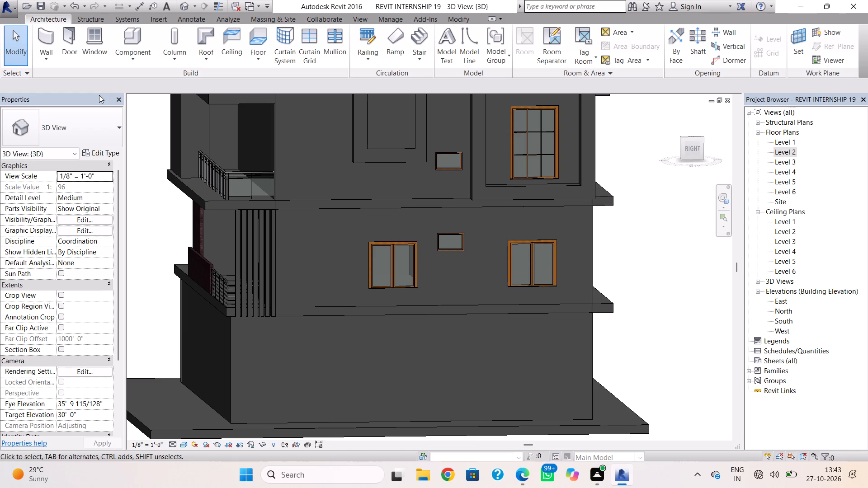
{"action": "left_click", "coordinate": [48, 52]}
{"action": "left_click", "coordinate": [91, 155]}
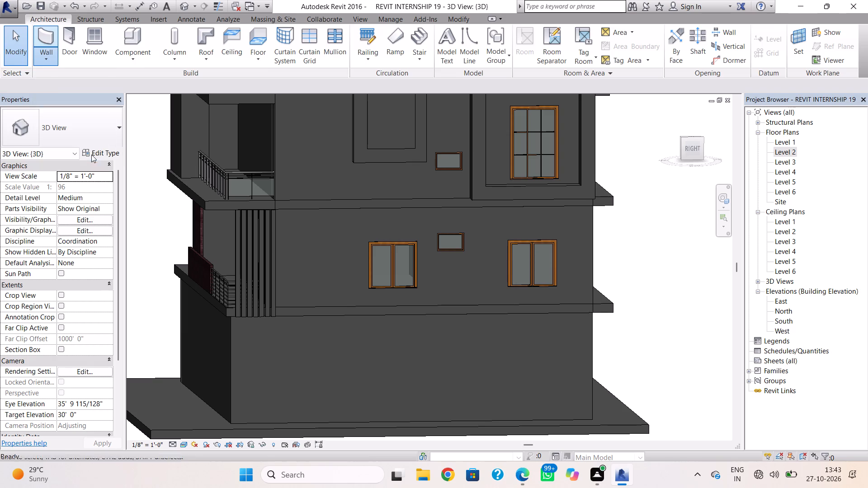
{"action": "left_click", "coordinate": [462, 44]}
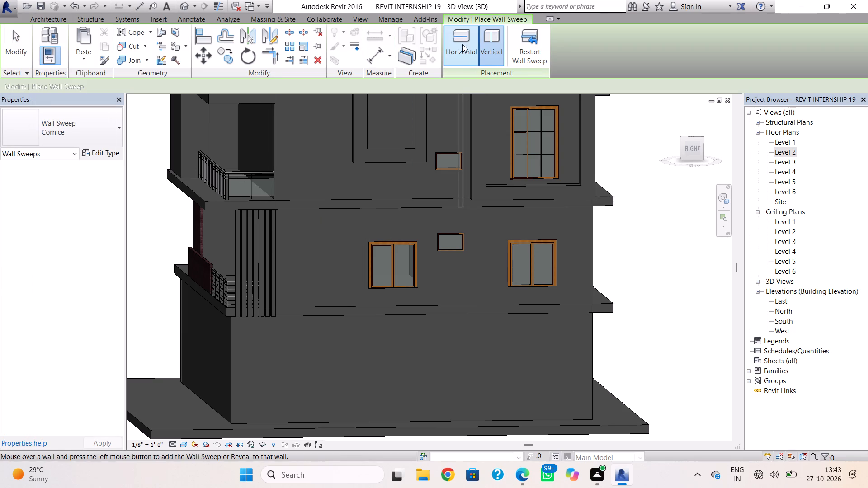
{"action": "left_click", "coordinate": [395, 241]}
{"action": "left_click", "coordinate": [404, 254]}
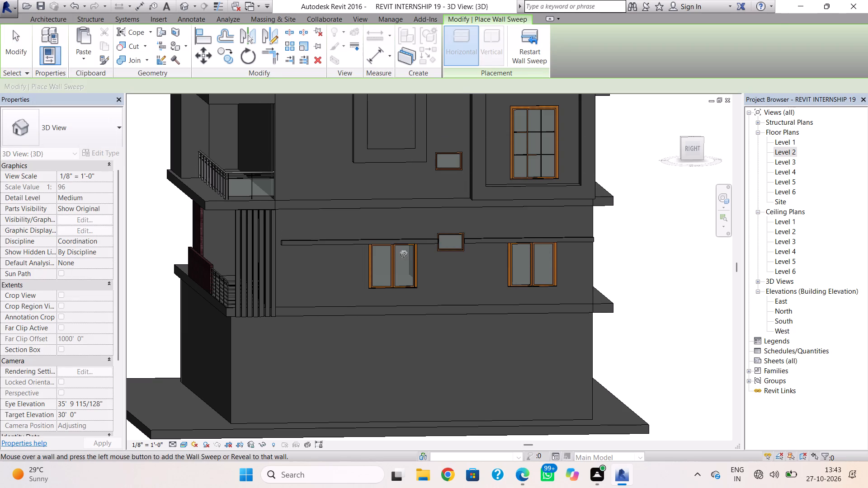
{"action": "key", "text": "Escape"}
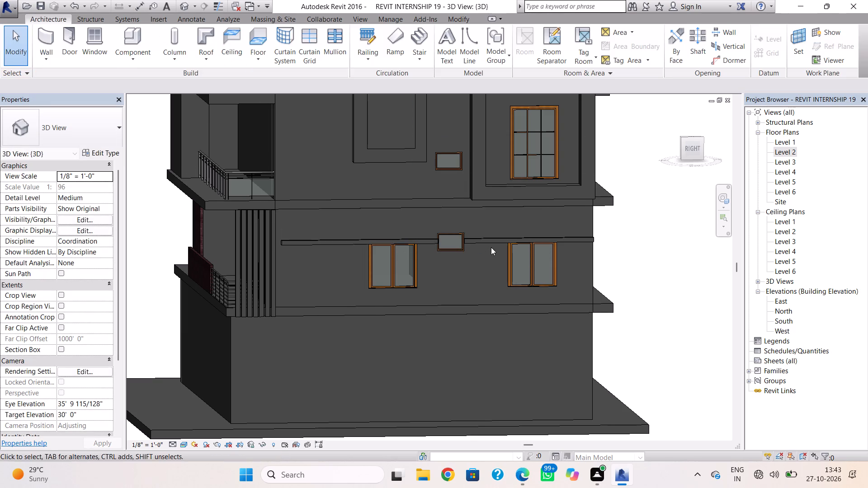
Pull the cornice's end back from the far wall corner, past the small fixed window, towards the casement window nearest the balcony.
{"action": "left_click", "coordinate": [495, 243]}
{"action": "scroll", "coordinate": [608, 247], "scroll_direction": "up", "scroll_amount": 3}
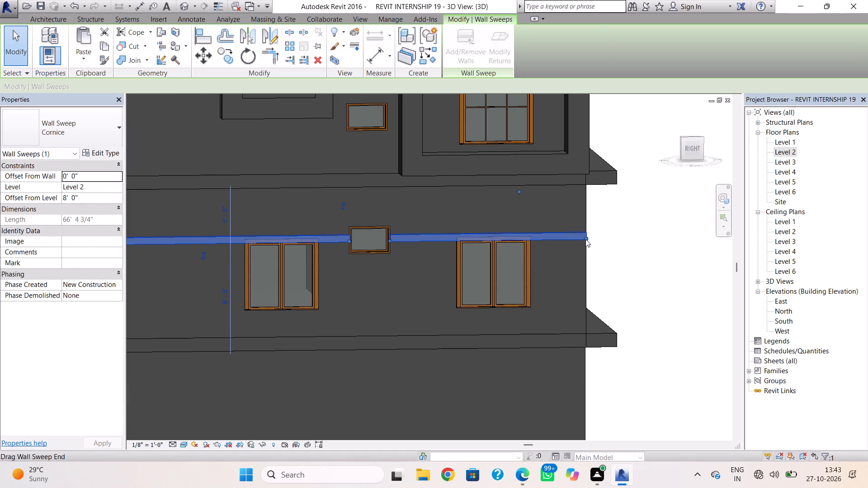
{"action": "left_click_drag", "start_coordinate": [585, 239], "coordinate": [363, 264]}
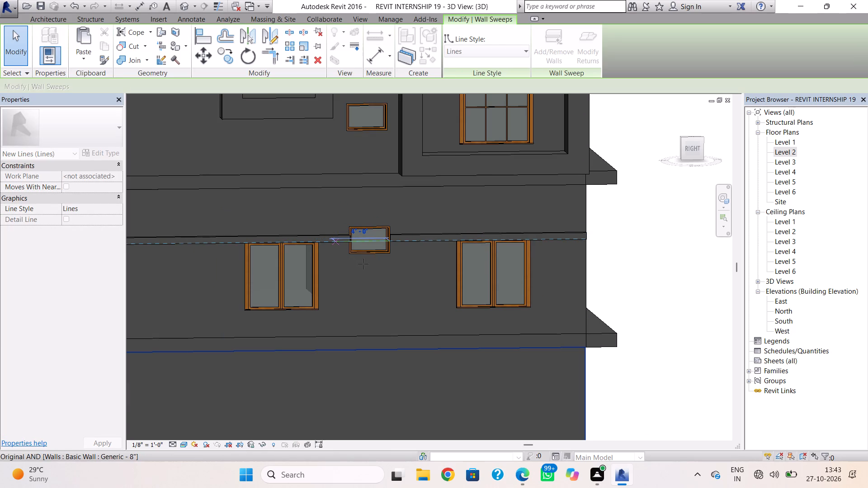
{"action": "left_click_drag", "start_coordinate": [363, 264], "coordinate": [365, 268]}
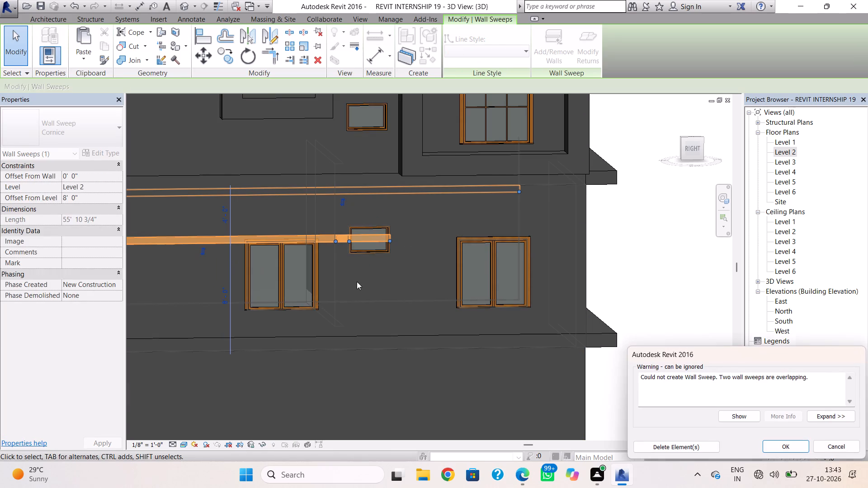
{"action": "left_click", "coordinate": [357, 282]}
{"action": "left_click", "coordinate": [776, 443]}
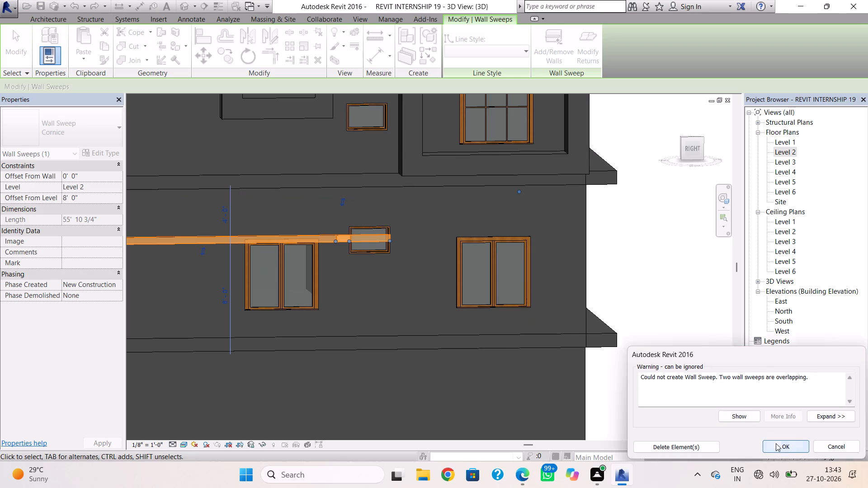
{"action": "scroll", "coordinate": [390, 250], "scroll_direction": "up", "scroll_amount": 3}
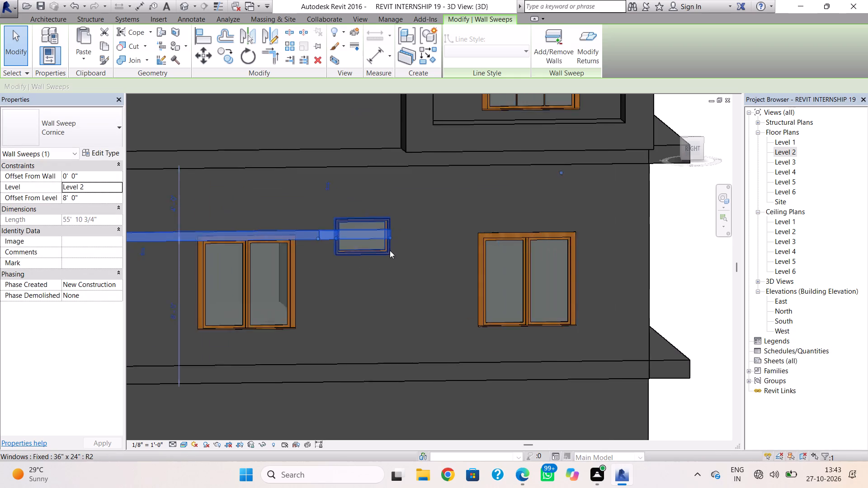
{"action": "left_click_drag", "start_coordinate": [389, 237], "coordinate": [309, 242]}
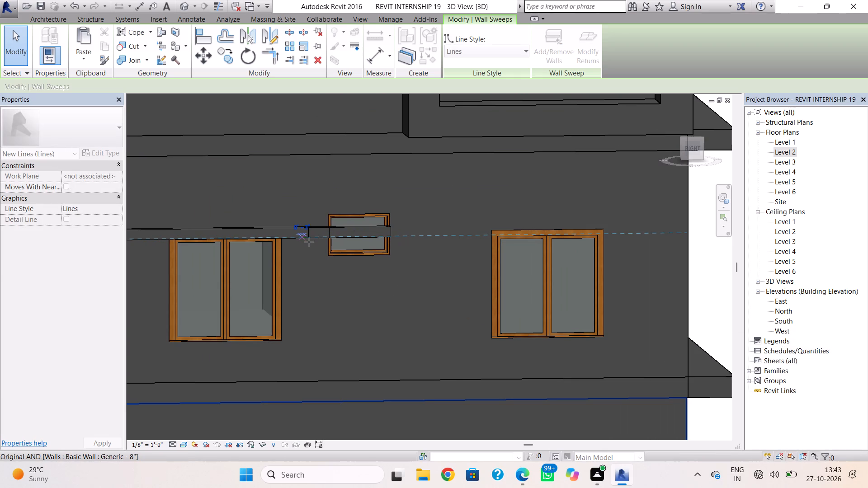
{"action": "left_click_drag", "start_coordinate": [309, 242], "coordinate": [317, 245]}
{"action": "left_click", "coordinate": [317, 275]}
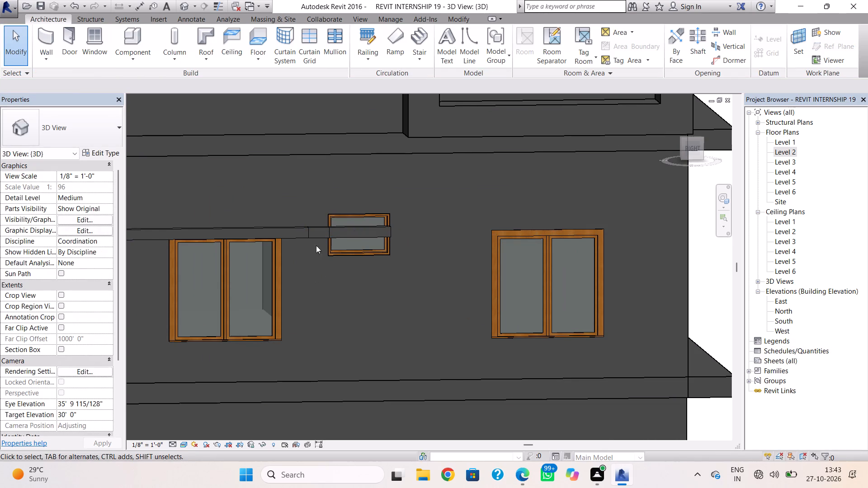
Shorten the cornice's balcony-side end to just beyond the outer edge of the nearest Level 2 casement window.
{"action": "scroll", "coordinate": [275, 238], "scroll_direction": "down", "scroll_amount": 1}
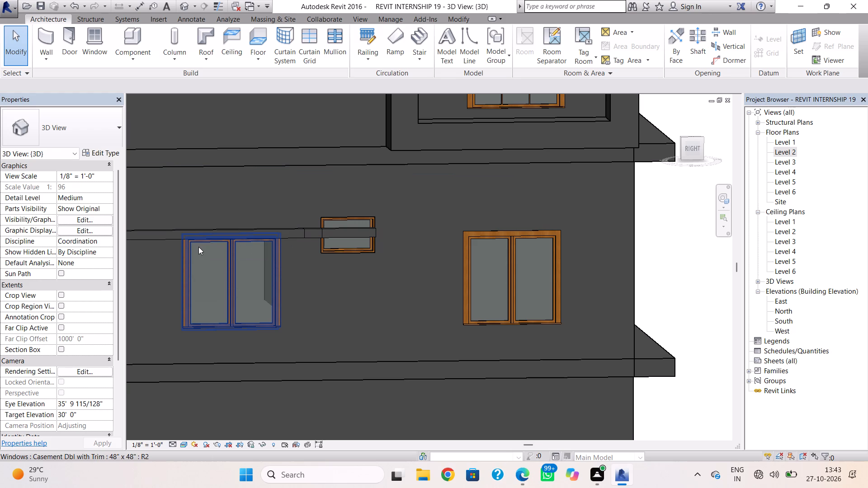
{"action": "scroll", "coordinate": [199, 253], "scroll_direction": "down", "scroll_amount": 3}
{"action": "middle_click_drag", "start_coordinate": [199, 253], "coordinate": [268, 257]}
{"action": "left_click", "coordinate": [171, 239]}
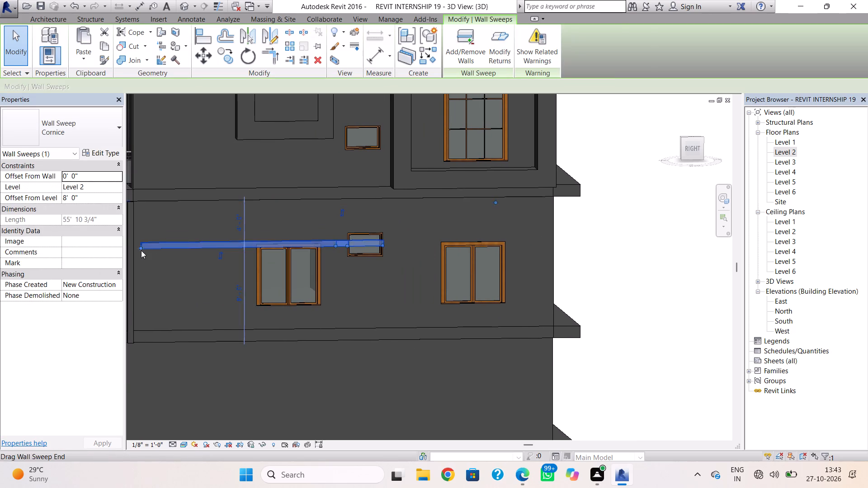
{"action": "left_click_drag", "start_coordinate": [141, 250], "coordinate": [252, 260]}
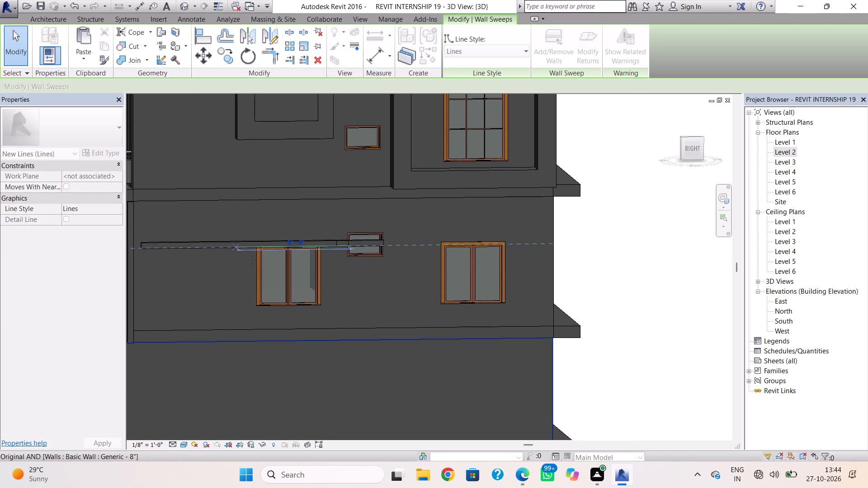
{"action": "left_click_drag", "start_coordinate": [252, 260], "coordinate": [257, 261]}
{"action": "left_click", "coordinate": [227, 277]}
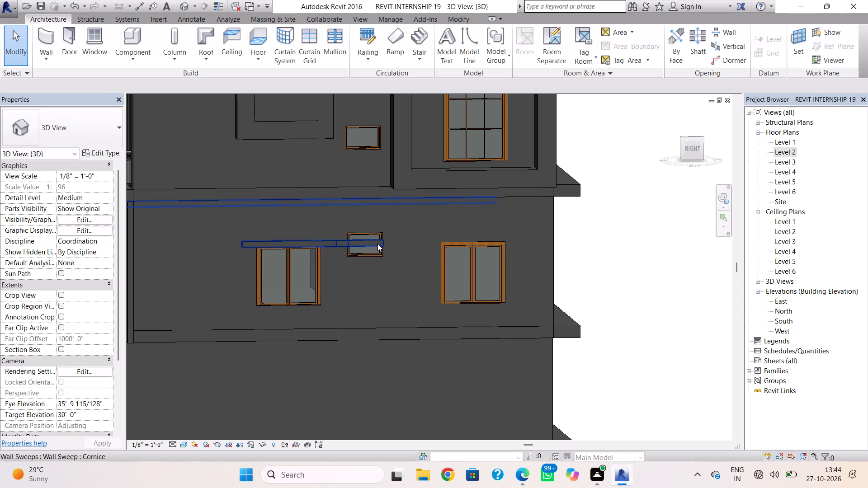
Pull the Level 2 cornice's end back off the small fixed window to just beyond the adjacent casement window's edge.
{"action": "left_click", "coordinate": [377, 244]}
{"action": "scroll", "coordinate": [335, 261], "scroll_direction": "up", "scroll_amount": 7}
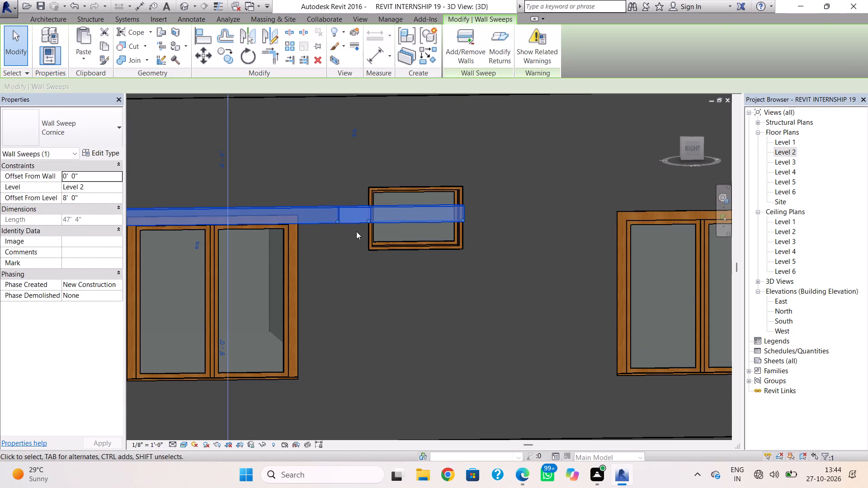
{"action": "key", "text": "Escape"}
{"action": "left_click", "coordinate": [353, 219]}
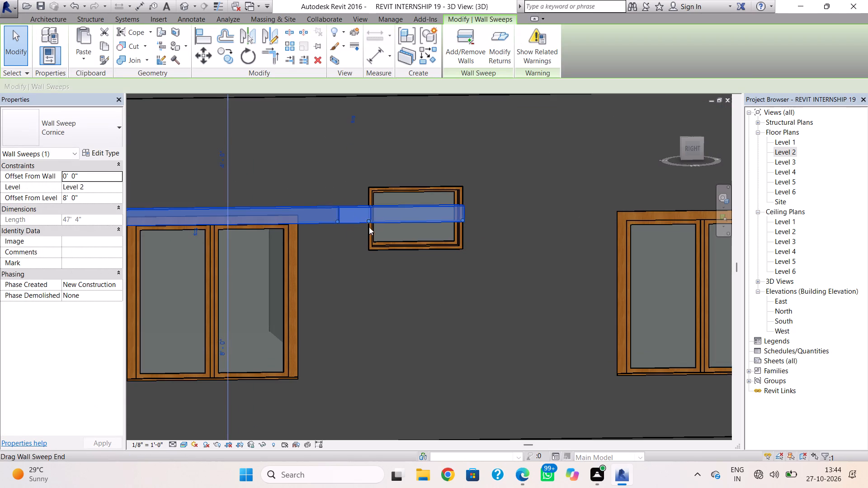
{"action": "left_click_drag", "start_coordinate": [368, 221], "coordinate": [340, 223]}
{"action": "left_click", "coordinate": [342, 262]}
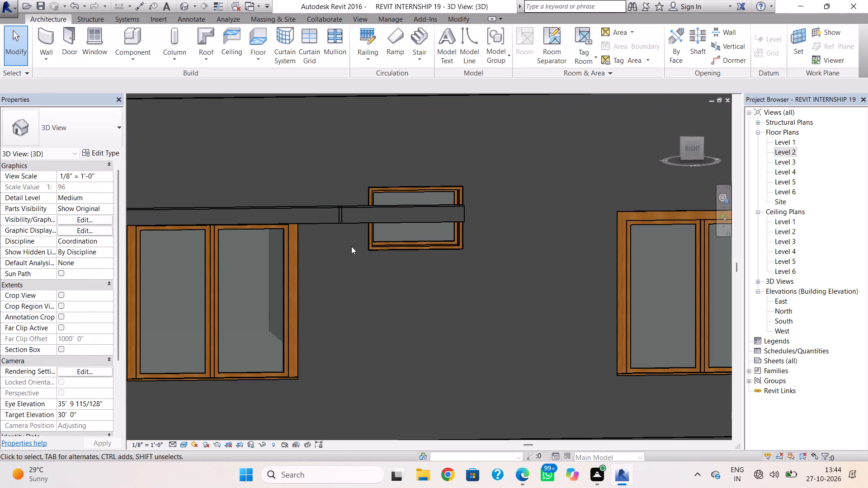
{"action": "left_click", "coordinate": [346, 222]}
{"action": "left_click_drag", "start_coordinate": [343, 221], "coordinate": [376, 217]}
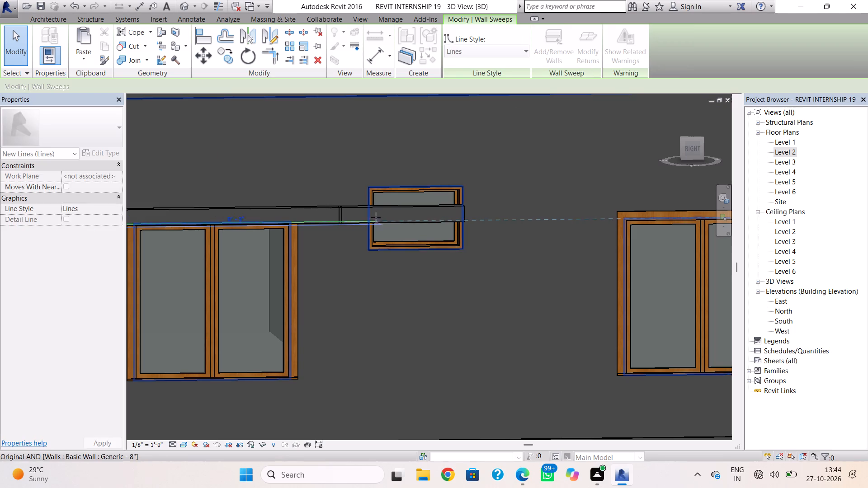
{"action": "left_click_drag", "start_coordinate": [376, 217], "coordinate": [473, 214]}
{"action": "left_click_drag", "start_coordinate": [480, 221], "coordinate": [436, 229]}
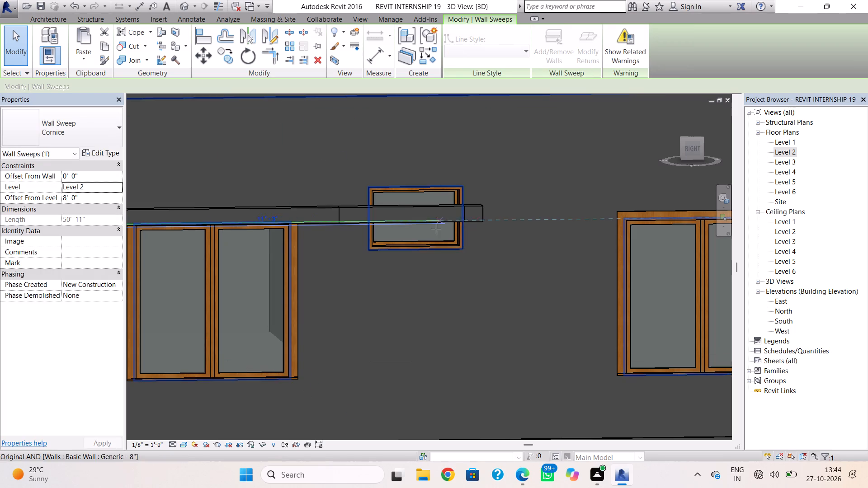
{"action": "left_click_drag", "start_coordinate": [436, 229], "coordinate": [357, 236]}
{"action": "left_click", "coordinate": [345, 271]}
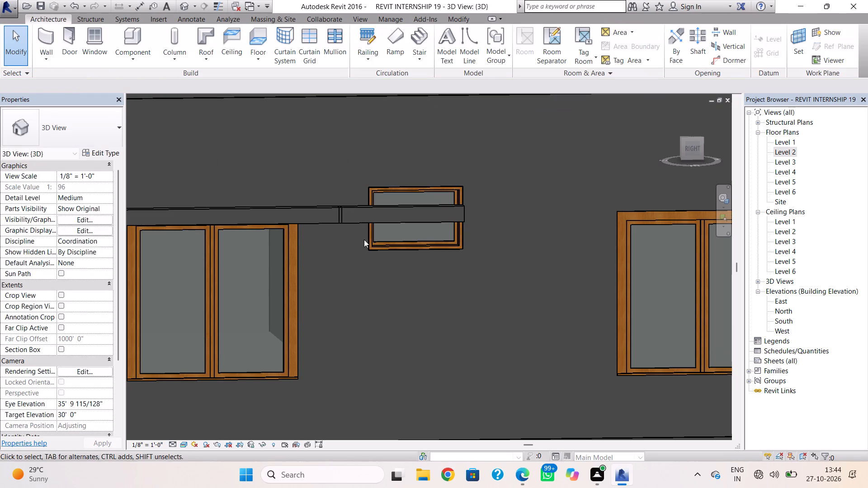
{"action": "left_click", "coordinate": [392, 224]}
{"action": "left_click_drag", "start_coordinate": [462, 221], "coordinate": [434, 227]}
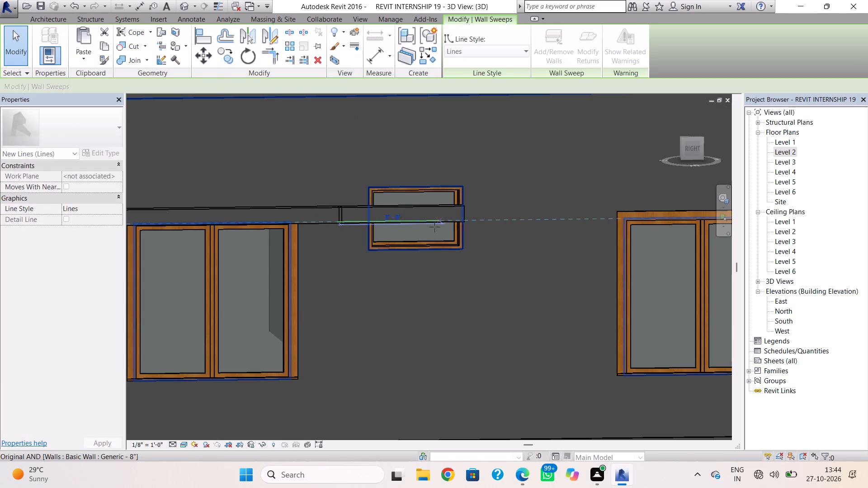
{"action": "left_click_drag", "start_coordinate": [434, 227], "coordinate": [358, 235]}
{"action": "left_click", "coordinate": [325, 256]}
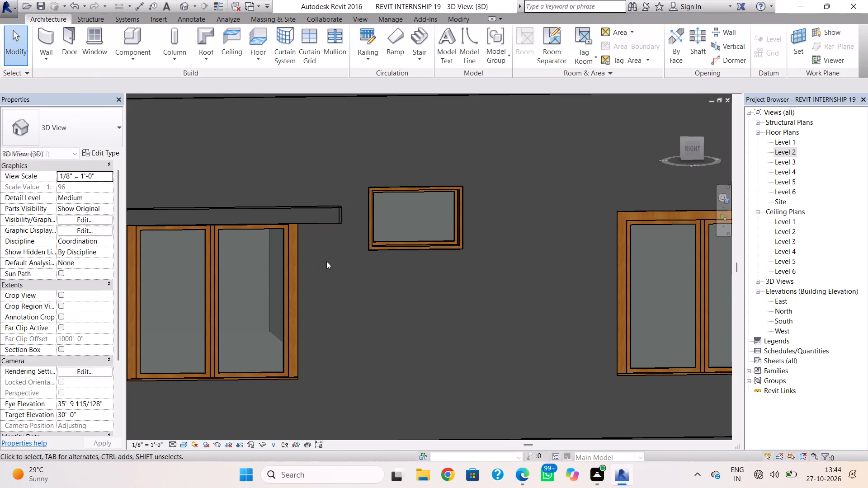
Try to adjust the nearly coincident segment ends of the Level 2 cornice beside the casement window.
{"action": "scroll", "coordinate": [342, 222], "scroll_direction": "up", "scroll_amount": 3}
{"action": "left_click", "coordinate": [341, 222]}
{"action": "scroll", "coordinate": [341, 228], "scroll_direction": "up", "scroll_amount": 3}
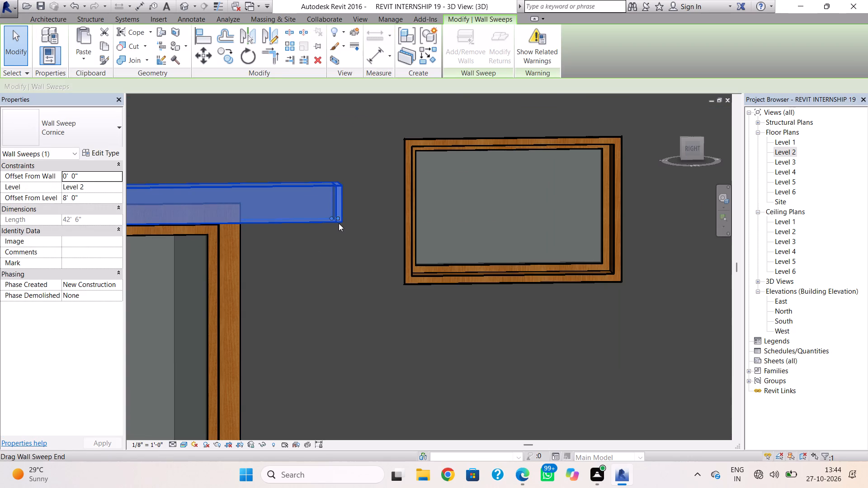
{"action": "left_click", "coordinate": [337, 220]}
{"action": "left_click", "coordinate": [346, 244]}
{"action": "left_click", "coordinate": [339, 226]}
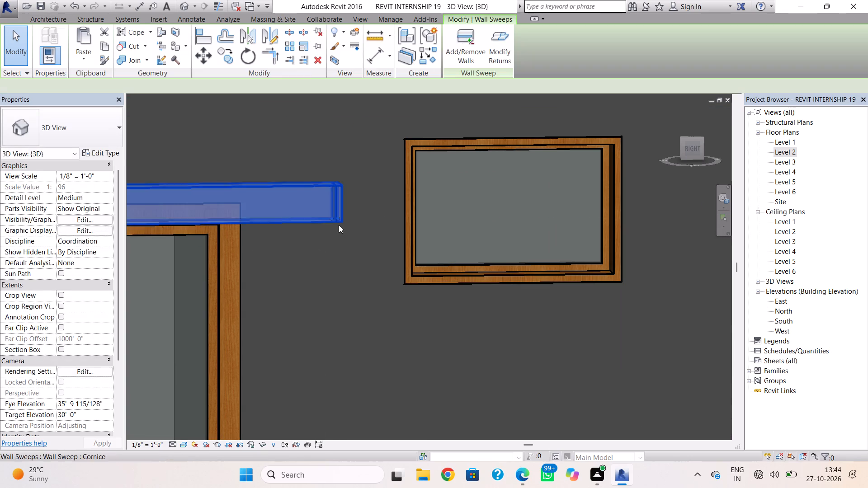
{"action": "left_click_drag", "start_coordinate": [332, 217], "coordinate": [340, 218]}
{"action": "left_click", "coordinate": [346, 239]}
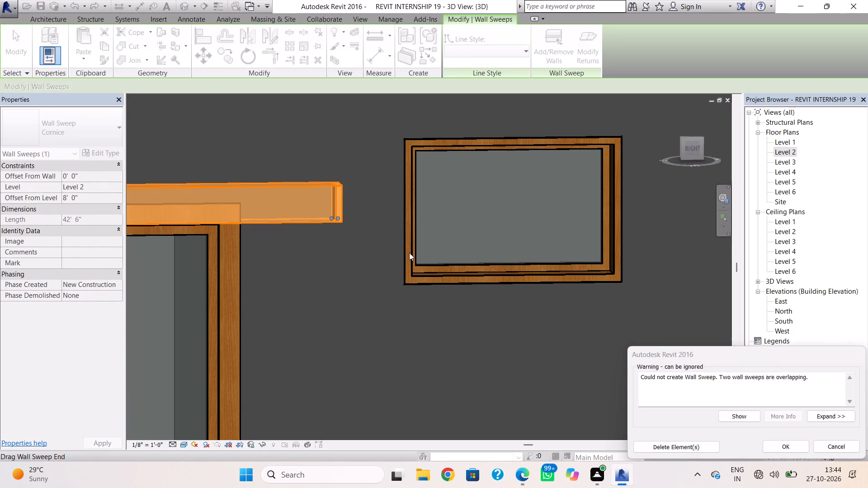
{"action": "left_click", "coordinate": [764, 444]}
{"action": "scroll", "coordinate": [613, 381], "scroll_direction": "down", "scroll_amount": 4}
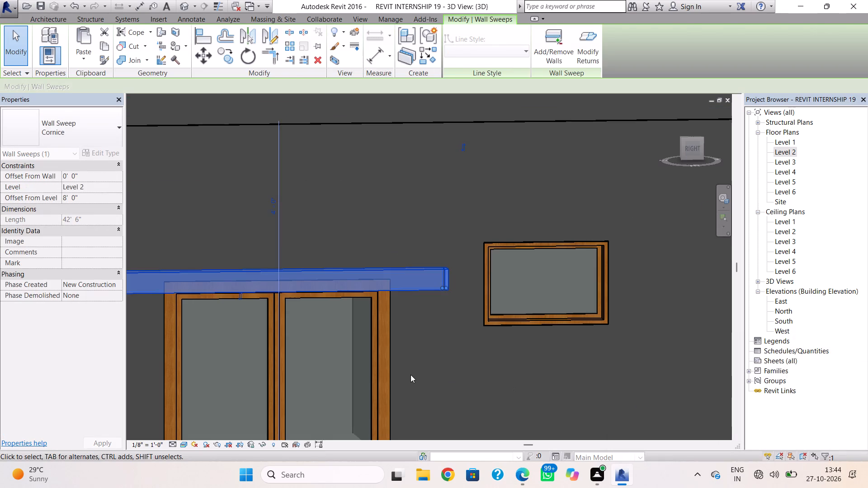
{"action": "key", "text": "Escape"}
Edit the Level 3 balcony back wall's profile to cut a rectangular opening about 10' 6" wide near its outer end.
{"action": "scroll", "coordinate": [410, 375], "scroll_direction": "down", "scroll_amount": 4}
{"action": "scroll", "coordinate": [265, 420], "scroll_direction": "down", "scroll_amount": 1}
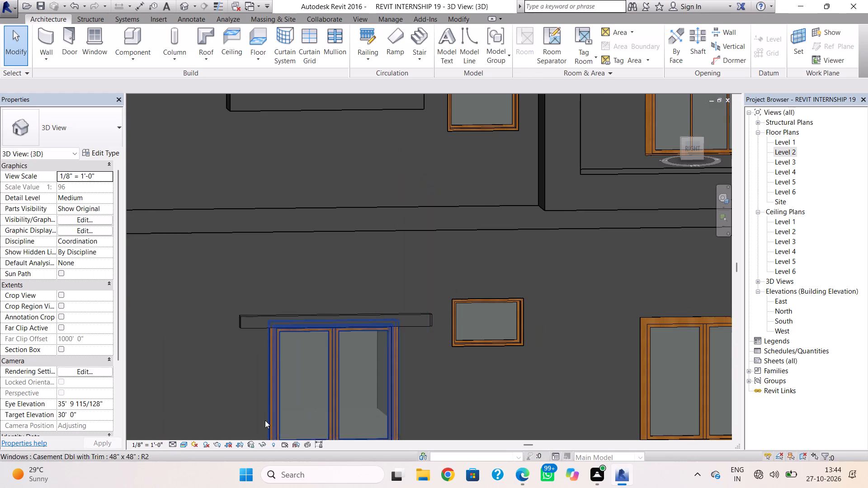
{"action": "scroll", "coordinate": [307, 381], "scroll_direction": "down", "scroll_amount": 2}
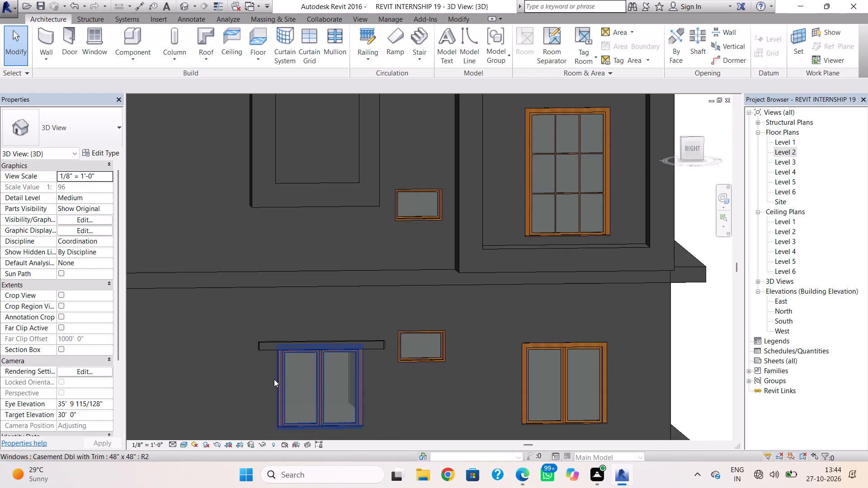
{"action": "scroll", "coordinate": [251, 371], "scroll_direction": "down", "scroll_amount": 9}
{"action": "middle_click_drag", "start_coordinate": [222, 357], "coordinate": [305, 341]}
{"action": "right_click_drag", "start_coordinate": [244, 358], "coordinate": [318, 357]}
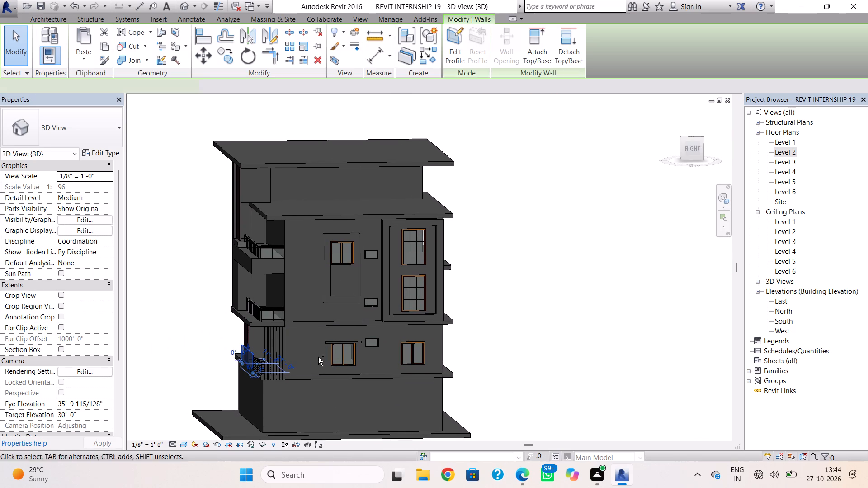
{"action": "right_click_drag", "start_coordinate": [318, 357], "coordinate": [339, 358]}
{"action": "key", "text": "Escape"}
{"action": "right_click_drag", "start_coordinate": [236, 381], "coordinate": [320, 403], "text": "shift"}
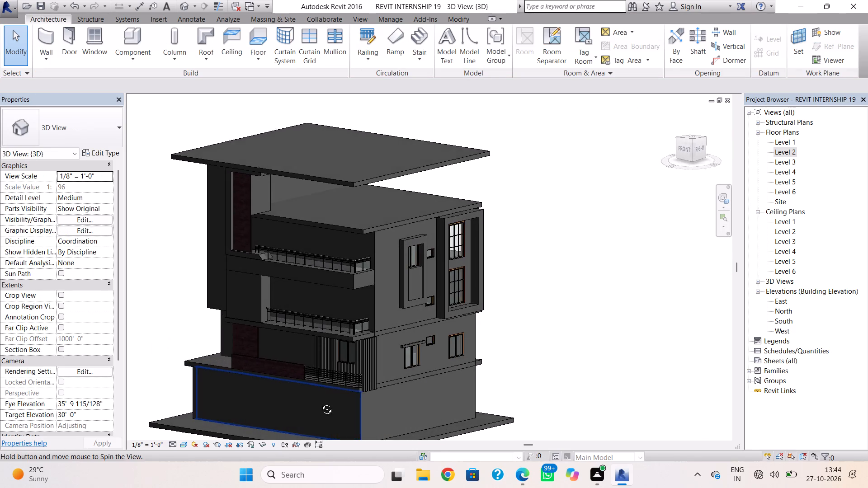
{"action": "right_click_drag", "start_coordinate": [320, 403], "coordinate": [308, 384], "text": "shift"}
{"action": "middle_click_drag", "start_coordinate": [302, 380], "coordinate": [300, 398]}
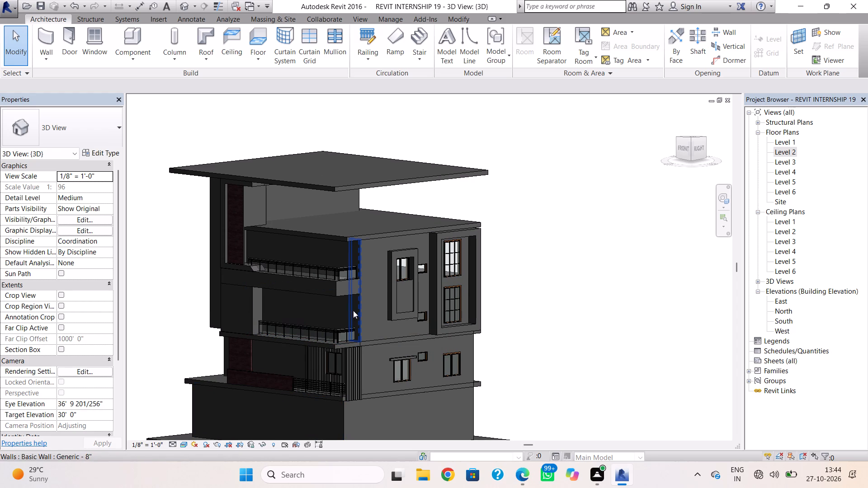
{"action": "right_click_drag", "start_coordinate": [321, 319], "coordinate": [370, 298], "text": "shift"}
{"action": "double_click", "coordinate": [371, 284]}
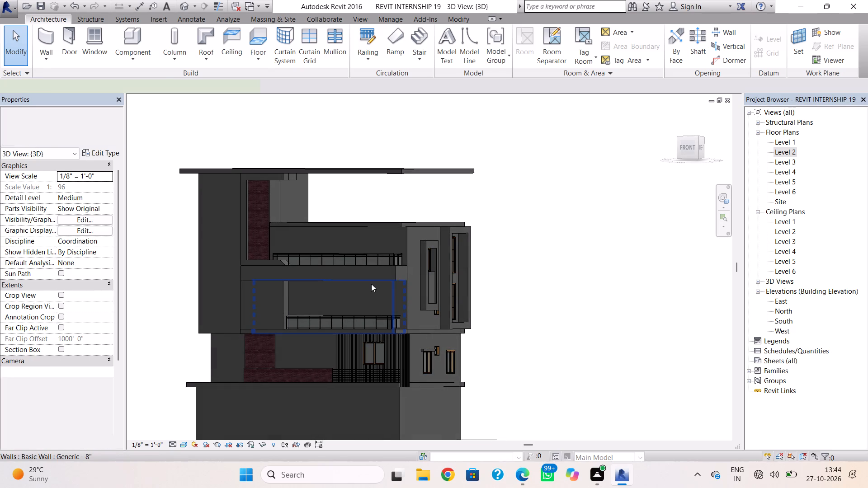
{"action": "left_click", "coordinate": [516, 245]}
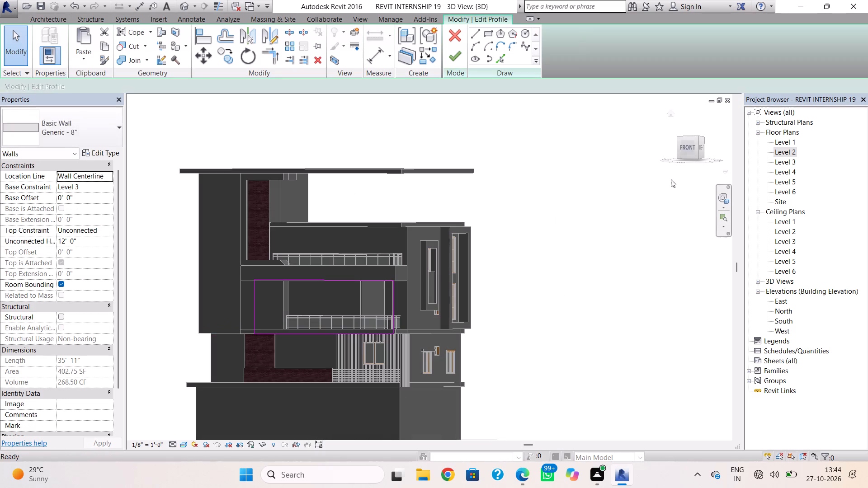
{"action": "left_click", "coordinate": [690, 148]}
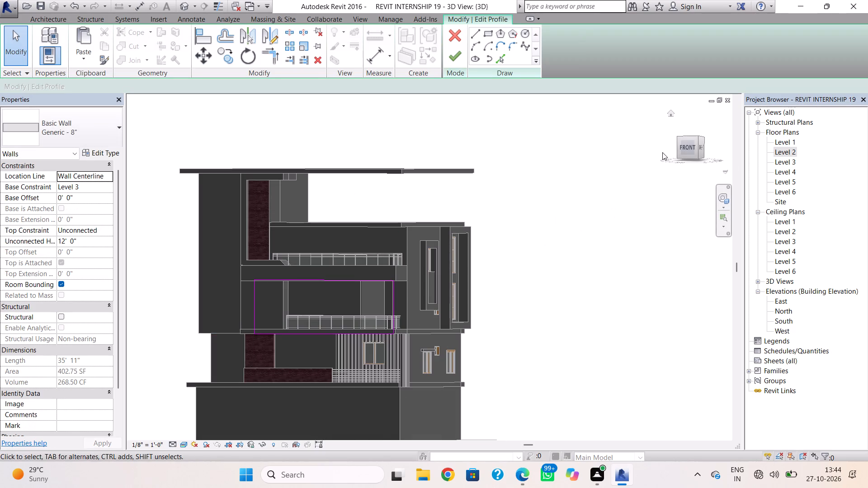
{"action": "double_click", "coordinate": [692, 148]}
{"action": "right_click_drag", "start_coordinate": [395, 324], "coordinate": [439, 316], "text": "shift"}
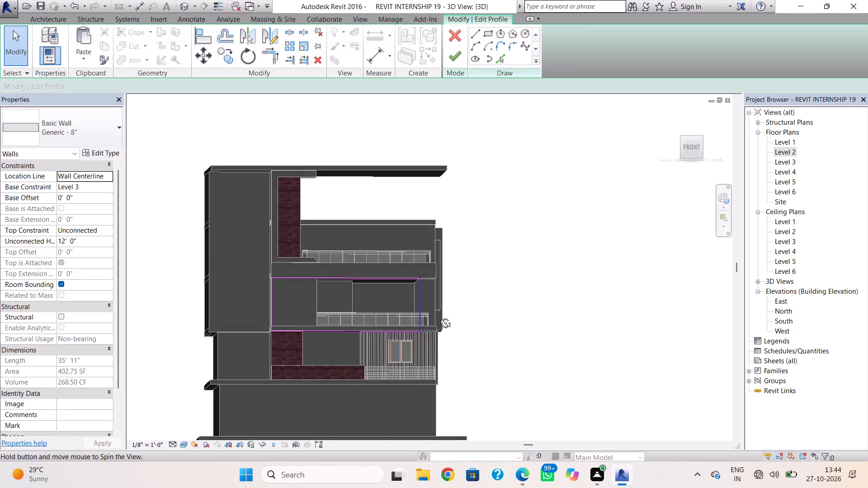
{"action": "right_click_drag", "start_coordinate": [439, 316], "coordinate": [443, 314], "text": "shift"}
{"action": "right_click_drag", "start_coordinate": [429, 317], "coordinate": [419, 328], "text": "shift"}
{"action": "scroll", "coordinate": [420, 327], "scroll_direction": "up", "scroll_amount": 4}
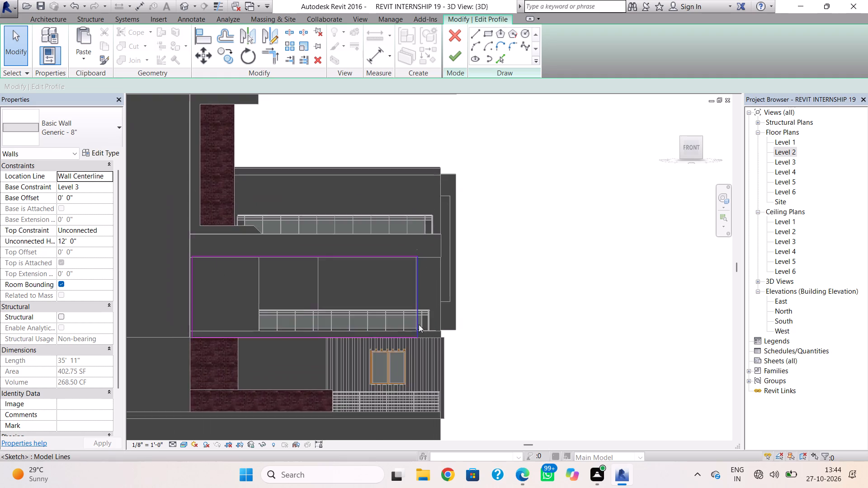
{"action": "scroll", "coordinate": [419, 324], "scroll_direction": "up", "scroll_amount": 1}
{"action": "middle_click_drag", "start_coordinate": [423, 328], "coordinate": [519, 339]}
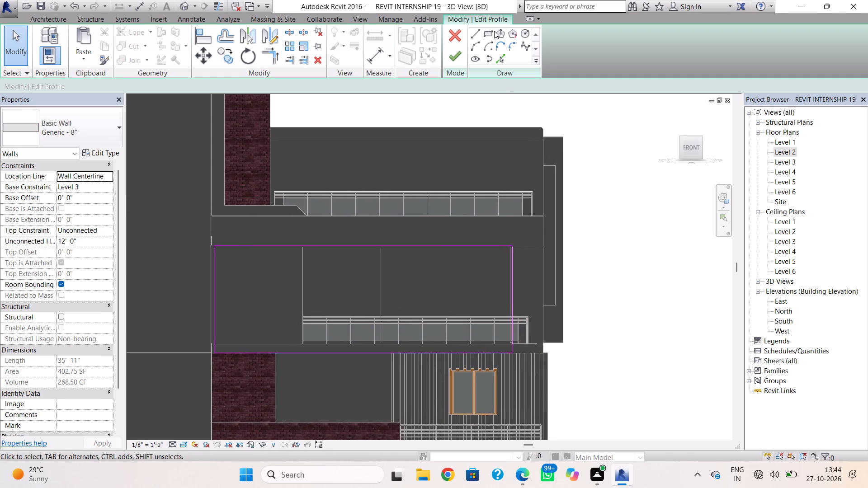
{"action": "left_click", "coordinate": [488, 32]}
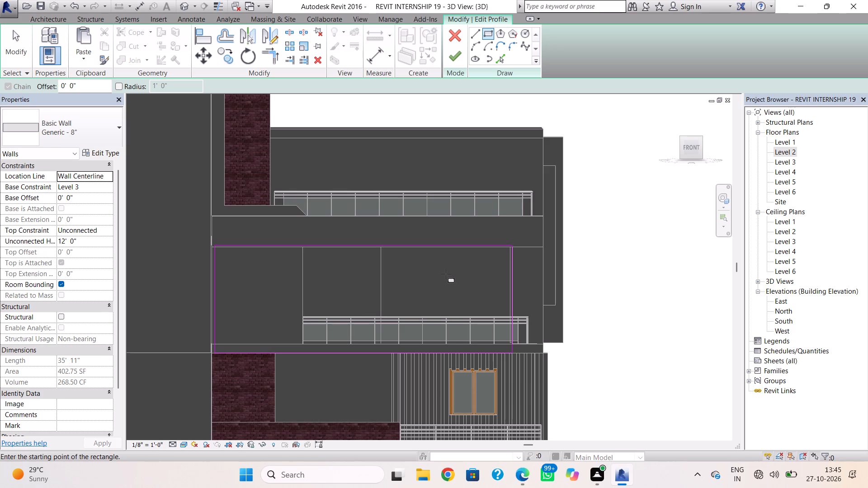
{"action": "left_click", "coordinate": [406, 253]}
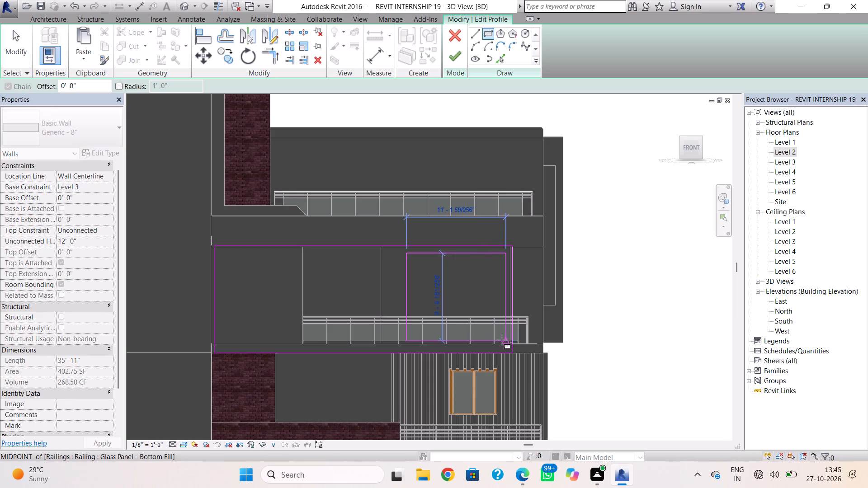
{"action": "left_click", "coordinate": [500, 342]}
{"action": "left_click", "coordinate": [449, 61]}
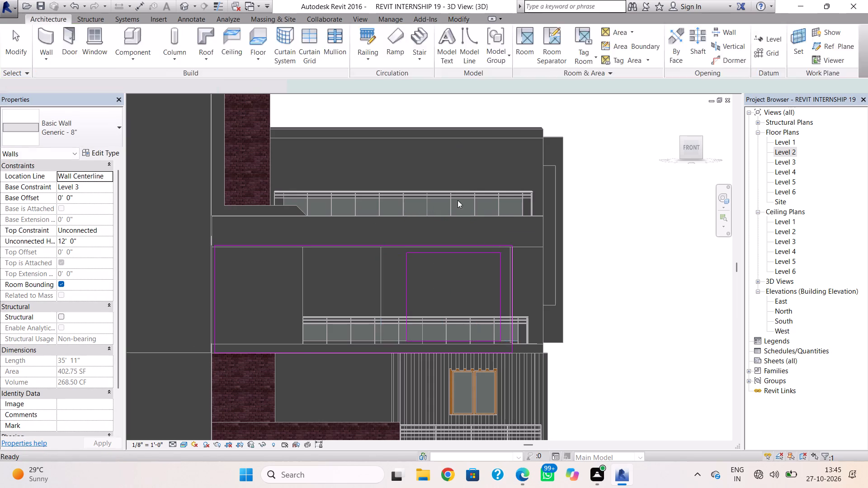
{"action": "key", "text": "Escape"}
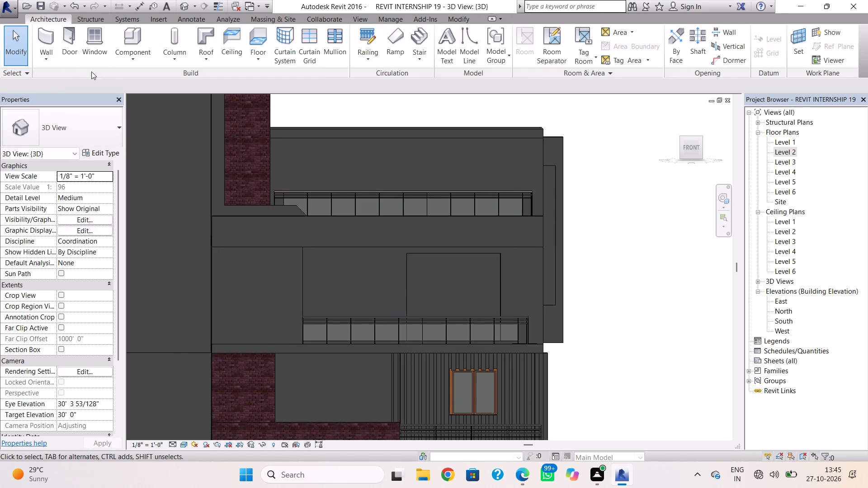
Draw a Curtain Wall 1 wall about 10' 6" long across the balcony wall opening in the Level 3 floor plan.
{"action": "left_click", "coordinate": [49, 44]}
{"action": "left_click", "coordinate": [56, 127]}
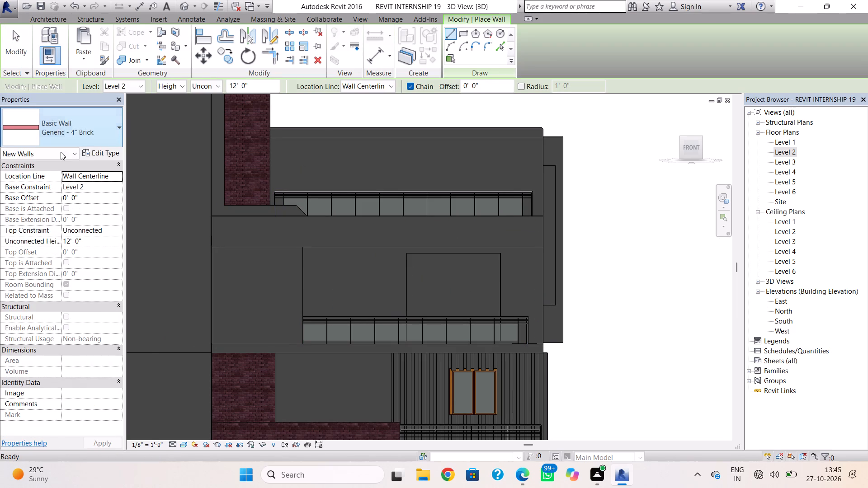
{"action": "scroll", "coordinate": [65, 195], "scroll_direction": "down", "scroll_amount": 4}
{"action": "scroll", "coordinate": [83, 293], "scroll_direction": "down", "scroll_amount": 12}
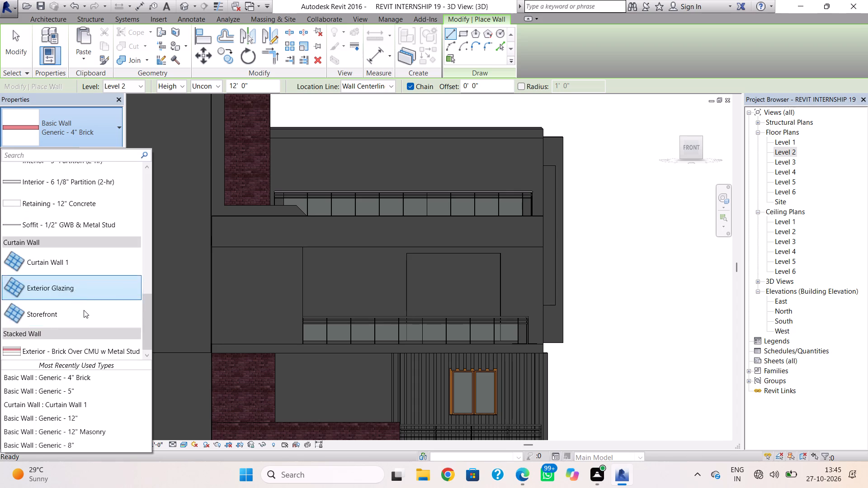
{"action": "left_click", "coordinate": [79, 272]}
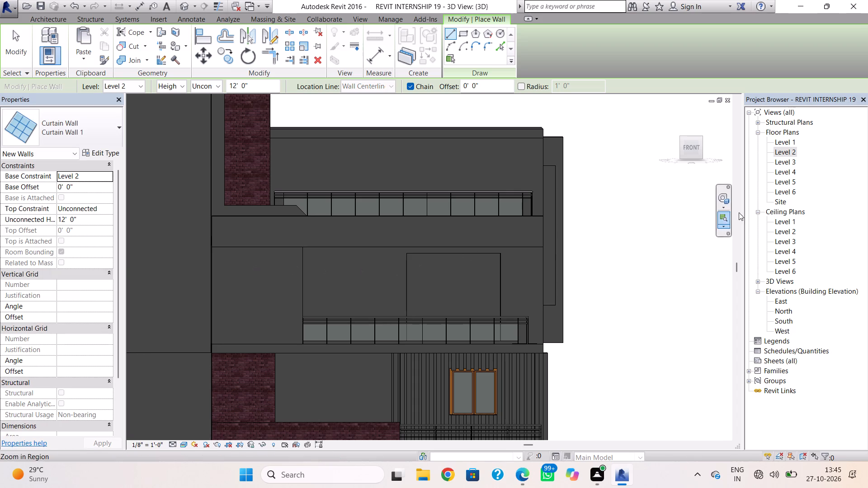
{"action": "scroll", "coordinate": [707, 203], "scroll_direction": "down", "scroll_amount": 3}
{"action": "scroll", "coordinate": [646, 231], "scroll_direction": "down", "scroll_amount": 2}
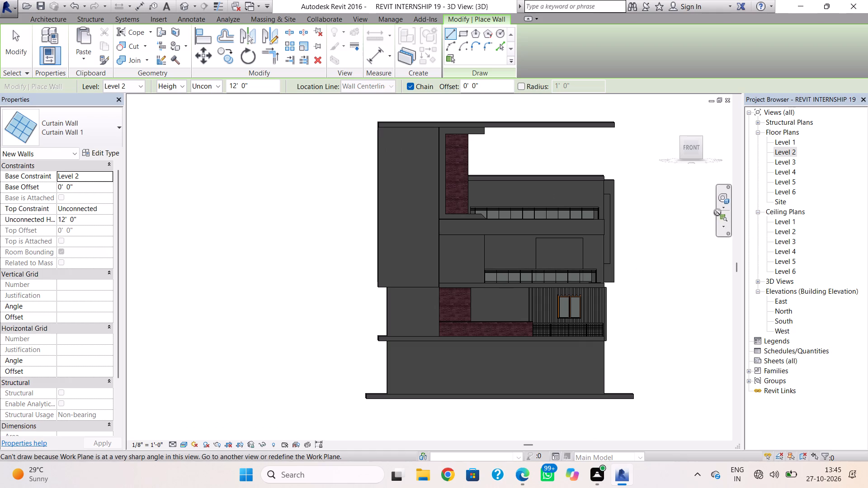
{"action": "double_click", "coordinate": [793, 162]}
{"action": "scroll", "coordinate": [611, 264], "scroll_direction": "down", "scroll_amount": 1}
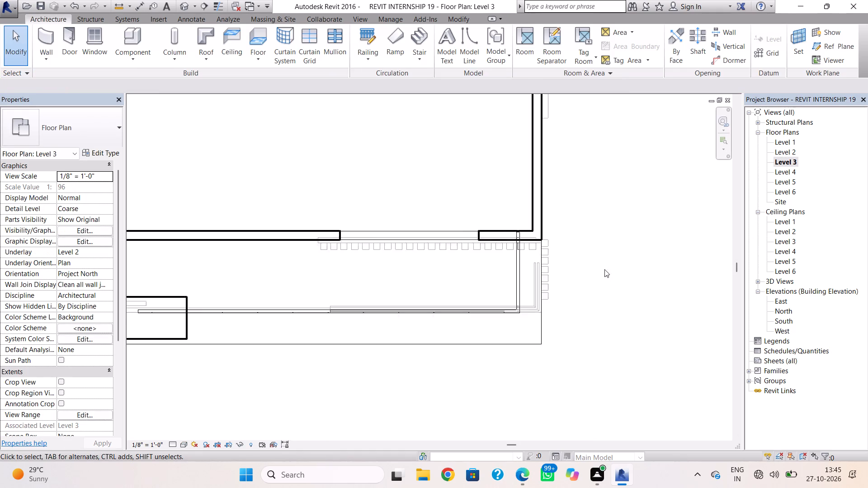
{"action": "scroll", "coordinate": [604, 269], "scroll_direction": "down", "scroll_amount": 1}
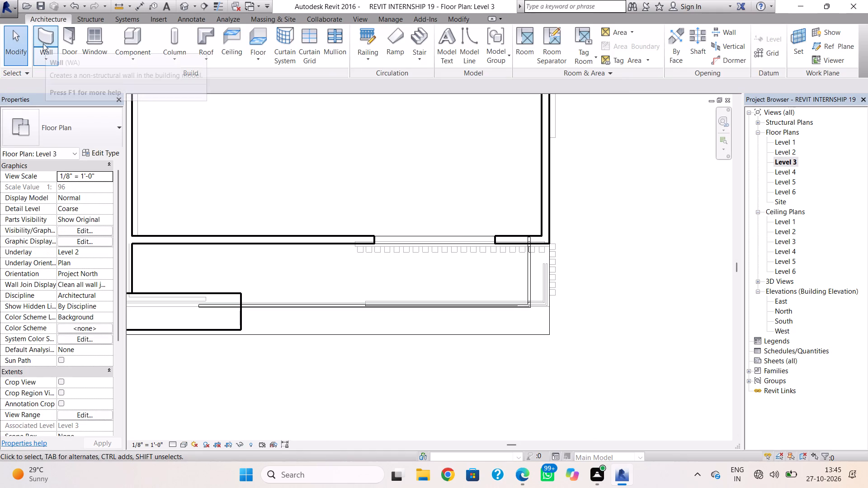
{"action": "left_click", "coordinate": [42, 37]}
{"action": "scroll", "coordinate": [382, 253], "scroll_direction": "up", "scroll_amount": 5}
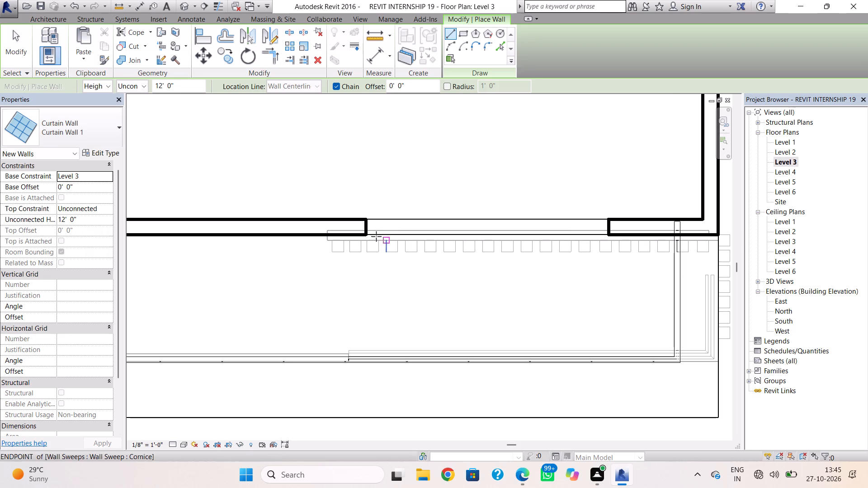
{"action": "left_click", "coordinate": [370, 230]}
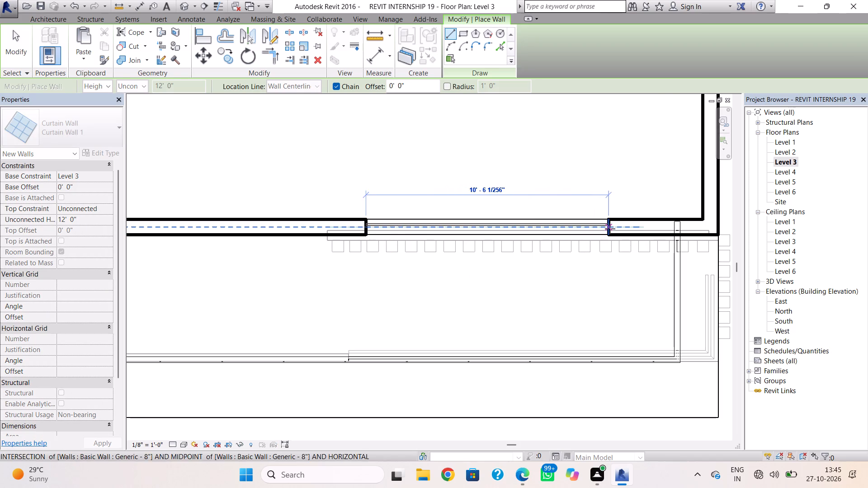
{"action": "left_click", "coordinate": [610, 229]}
{"action": "left_click", "coordinate": [400, 183]}
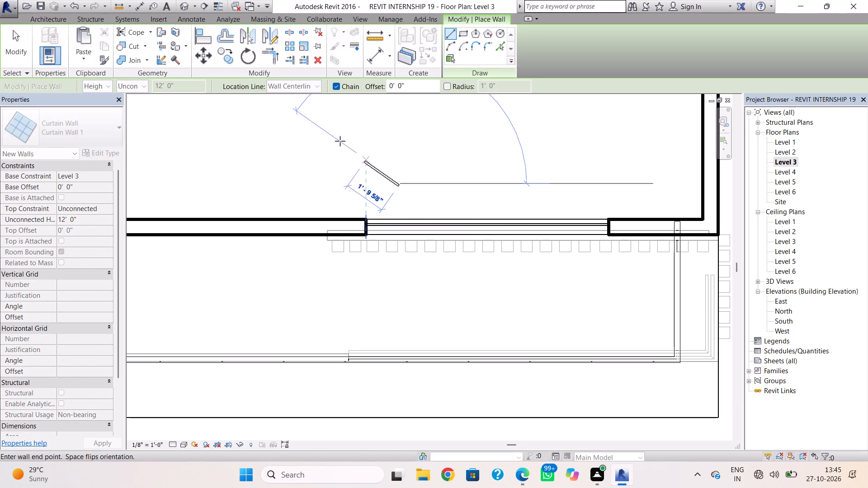
{"action": "key", "text": "Escape"}
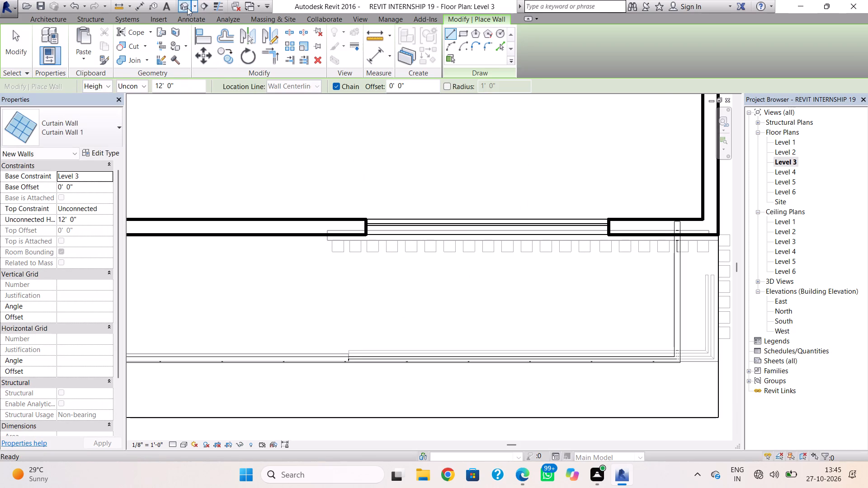
In the 3D view, lower the curtain wall's top edge toward the opening's head, giving a height of about 10' 11".
{"action": "left_click", "coordinate": [187, 8]}
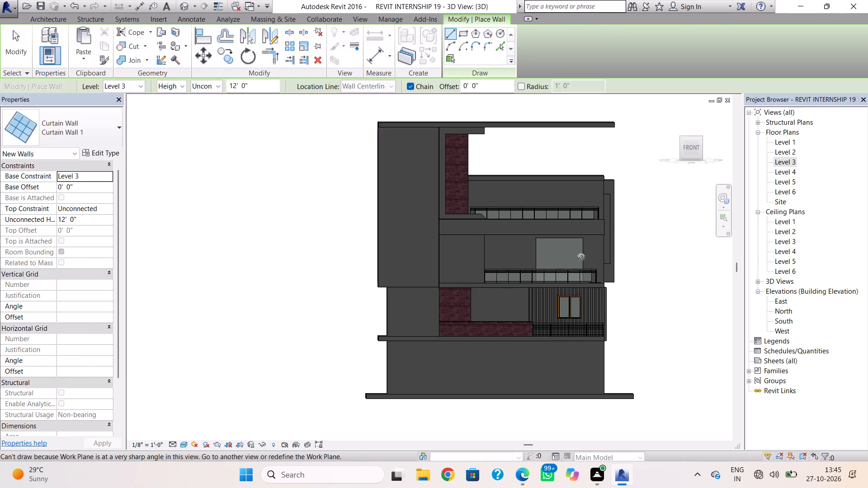
{"action": "key", "text": "Escape"}
{"action": "right_click_drag", "start_coordinate": [590, 272], "coordinate": [551, 308], "text": "shift"}
{"action": "scroll", "coordinate": [549, 290], "scroll_direction": "up", "scroll_amount": 7}
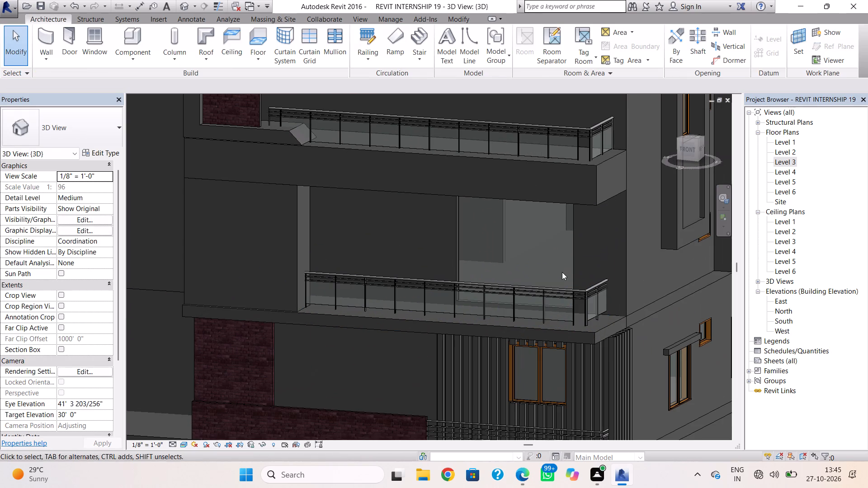
{"action": "left_click", "coordinate": [570, 268]}
{"action": "left_click_drag", "start_coordinate": [515, 177], "coordinate": [521, 193]}
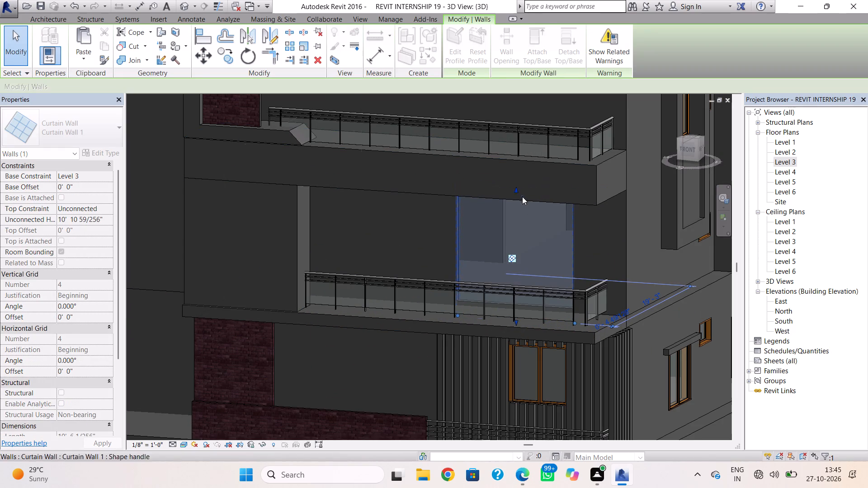
{"action": "left_click", "coordinate": [691, 145]}
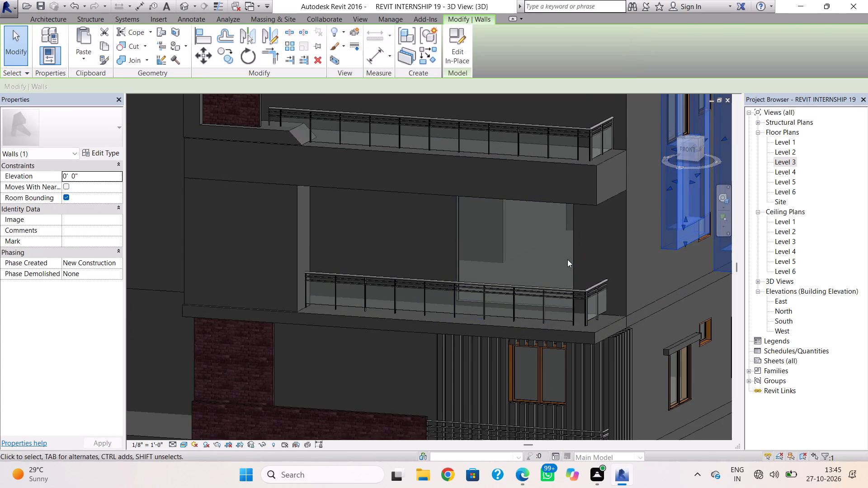
{"action": "key", "text": "Escape"}
{"action": "right_click_drag", "start_coordinate": [541, 278], "coordinate": [577, 225], "text": "shift"}
{"action": "left_click", "coordinate": [531, 195]}
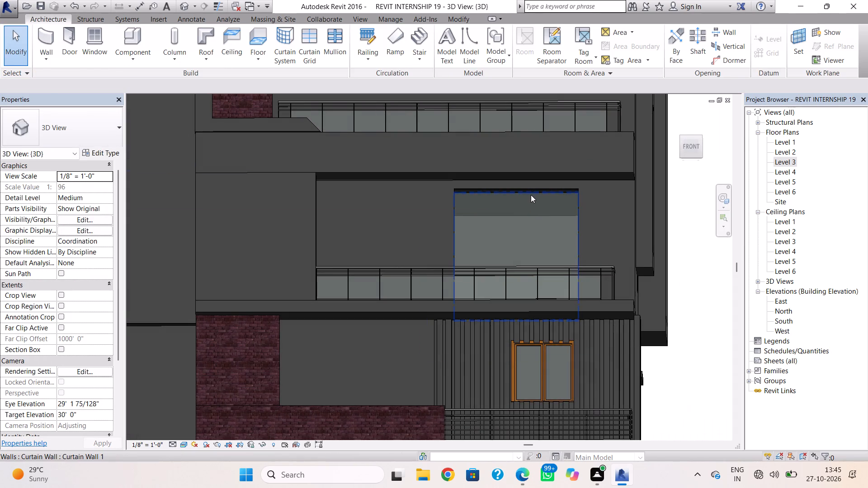
{"action": "scroll", "coordinate": [515, 193], "scroll_direction": "up", "scroll_amount": 7}
{"action": "left_click", "coordinate": [519, 188]}
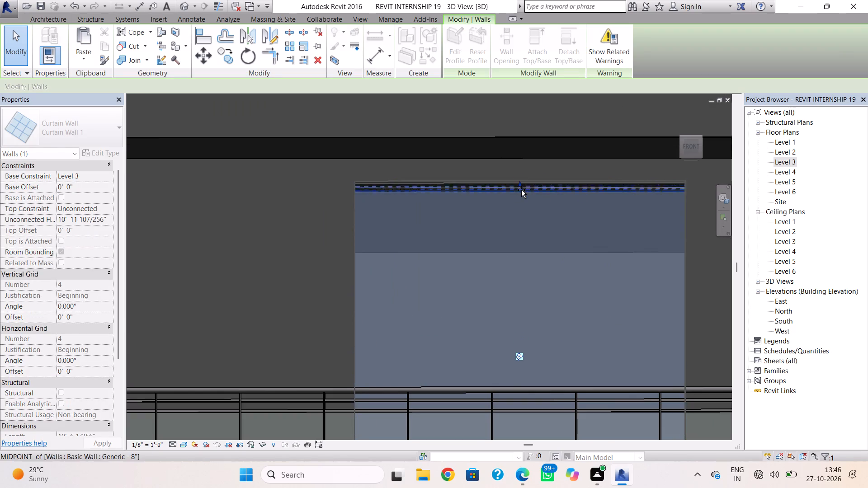
Raise the curtain wall's bottom edge to the opening's sill, giving a base offset of 1' 4".
{"action": "scroll", "coordinate": [520, 238], "scroll_direction": "down", "scroll_amount": 3}
{"action": "right_click_drag", "start_coordinate": [520, 222], "coordinate": [518, 361], "text": "shift"}
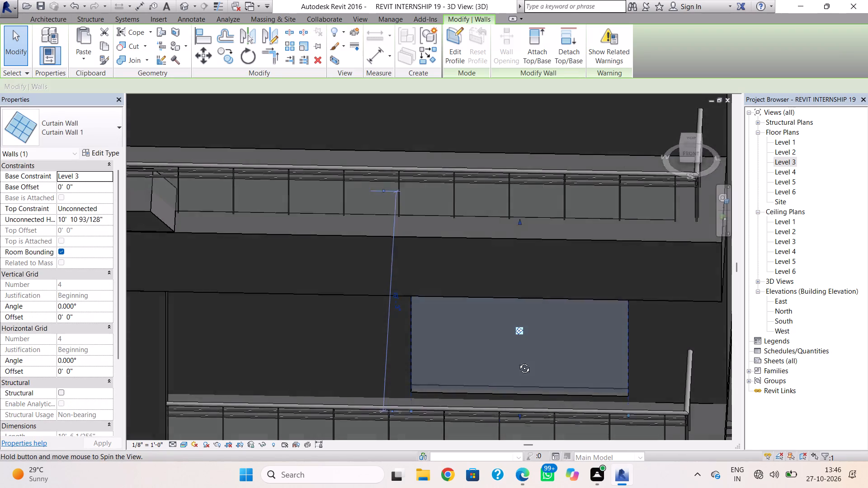
{"action": "right_click_drag", "start_coordinate": [518, 361], "coordinate": [518, 369], "text": "shift"}
{"action": "left_click_drag", "start_coordinate": [519, 406], "coordinate": [521, 386]}
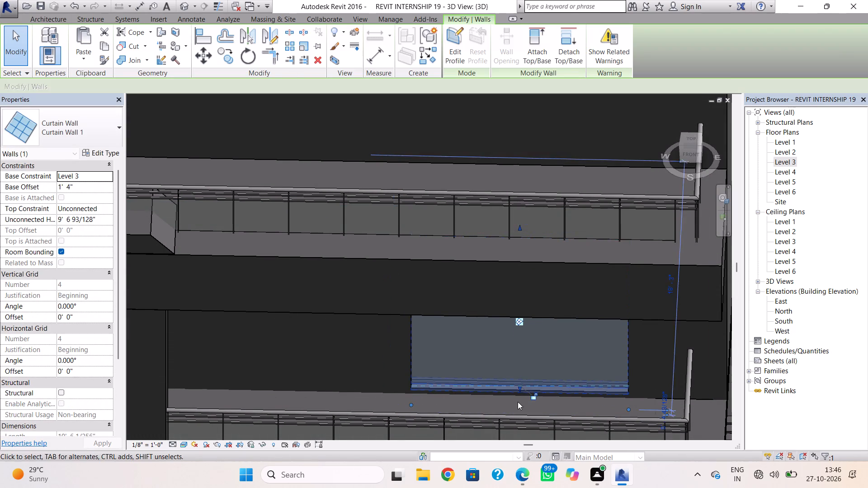
{"action": "scroll", "coordinate": [518, 402], "scroll_direction": "down", "scroll_amount": 3}
{"action": "middle_click_drag", "start_coordinate": [513, 386], "coordinate": [512, 363]}
{"action": "key", "text": "Escape"}
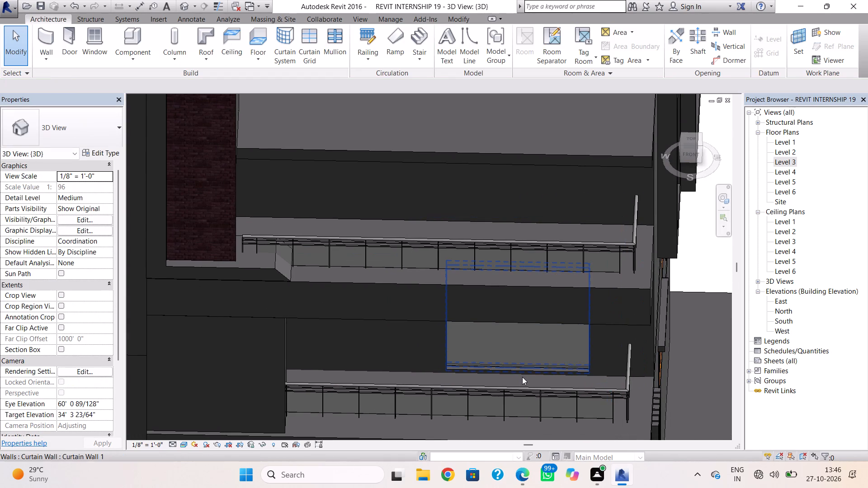
Fit the curtain wall's top edge to the head of the opening, giving a height of about 9' 10".
{"action": "right_click_drag", "start_coordinate": [524, 374], "coordinate": [527, 253], "text": "shift"}
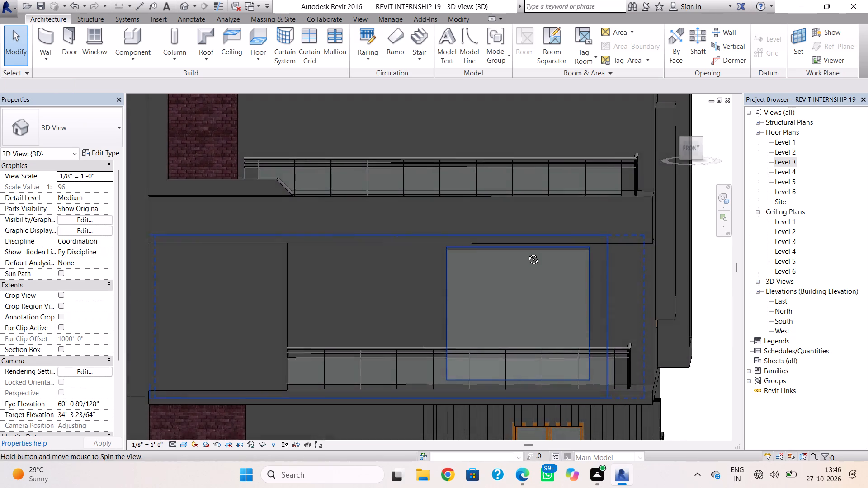
{"action": "right_click_drag", "start_coordinate": [527, 253], "coordinate": [531, 244], "text": "shift"}
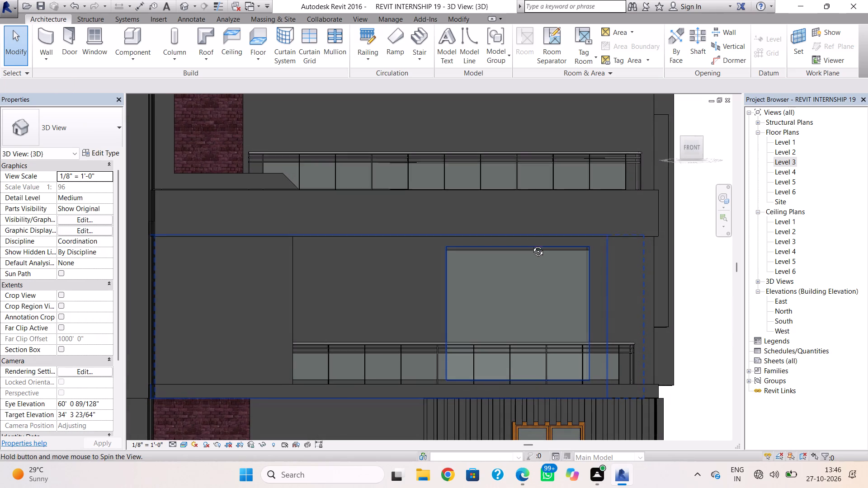
{"action": "right_click_drag", "start_coordinate": [531, 244], "coordinate": [528, 247], "text": "shift"}
{"action": "key", "text": "Escape"}
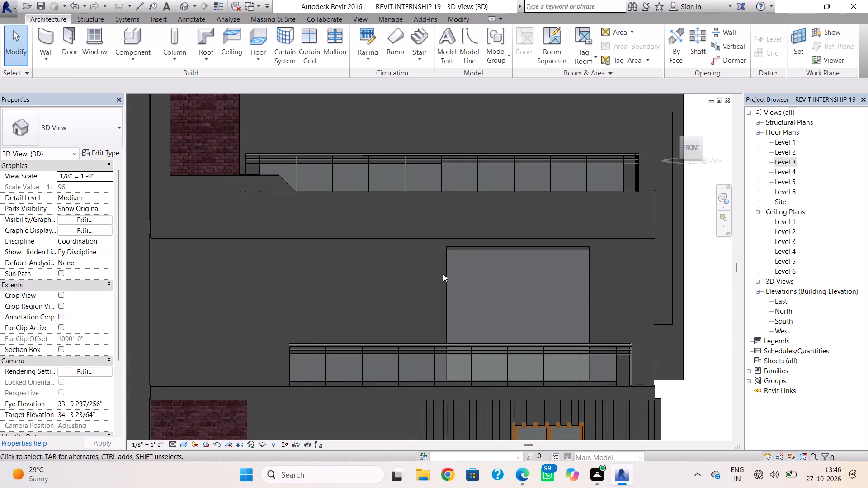
{"action": "left_click", "coordinate": [473, 249]}
{"action": "left_click", "coordinate": [519, 250]}
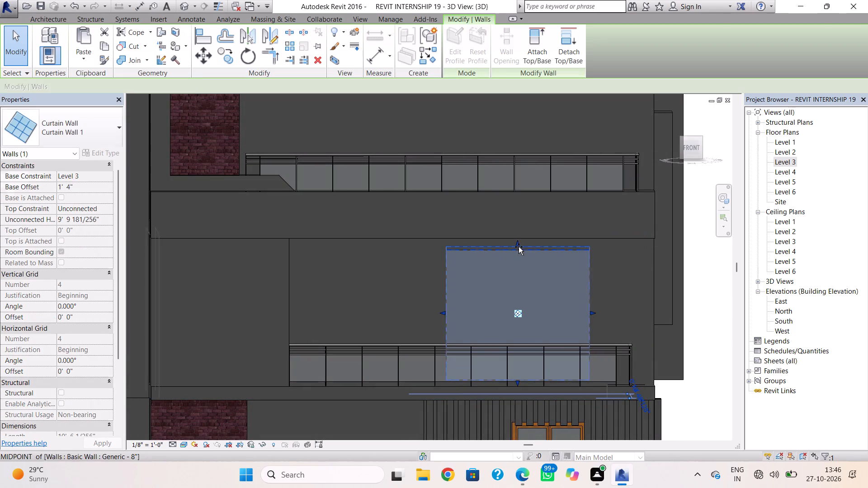
{"action": "key", "text": "Escape"}
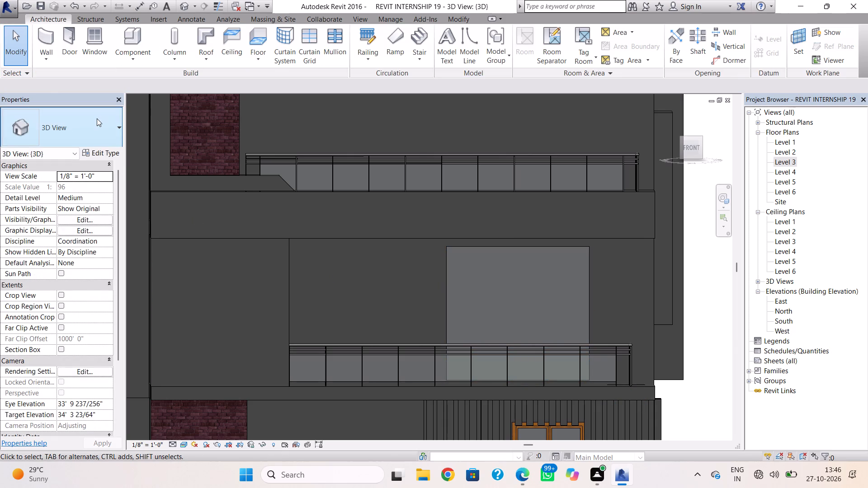
Divide the curtain wall with three vertical grid lines, the first 2' 6" from one side, and one horizontal line 2' 6" below the top.
{"action": "left_click", "coordinate": [312, 47]}
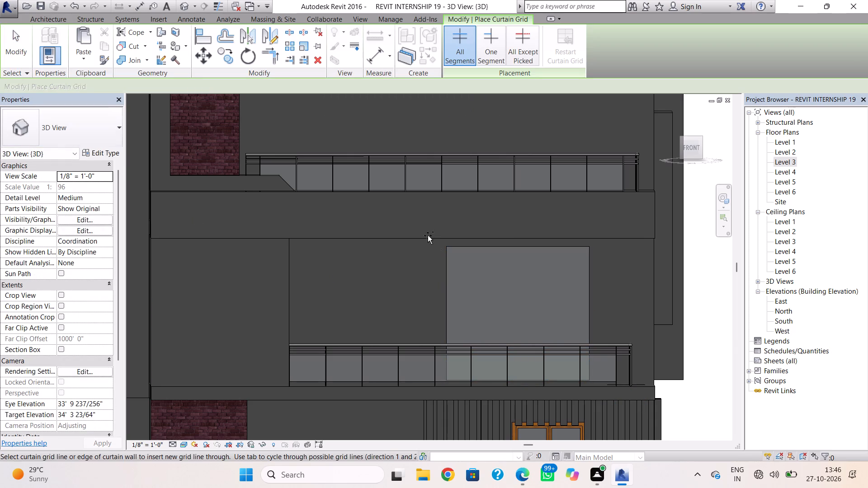
{"action": "left_click", "coordinate": [482, 380]}
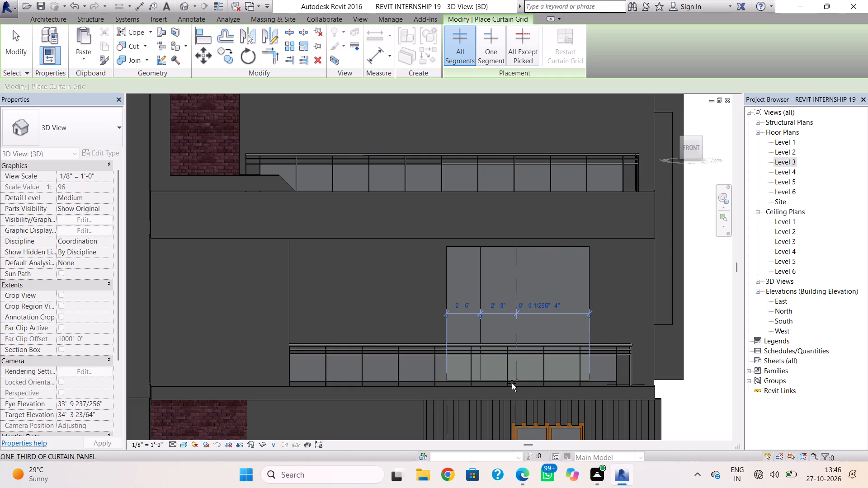
{"action": "left_click", "coordinate": [512, 383]}
{"action": "left_click", "coordinate": [552, 382]}
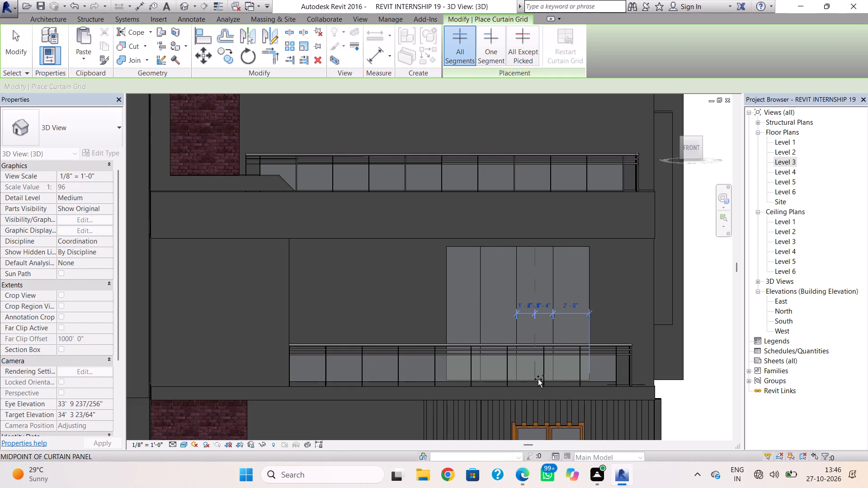
{"action": "key", "text": "Escape"}
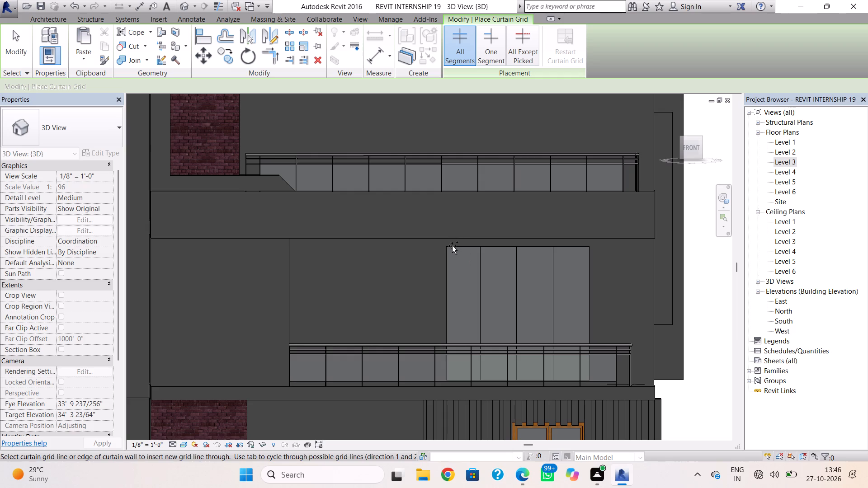
{"action": "left_click", "coordinate": [447, 280]}
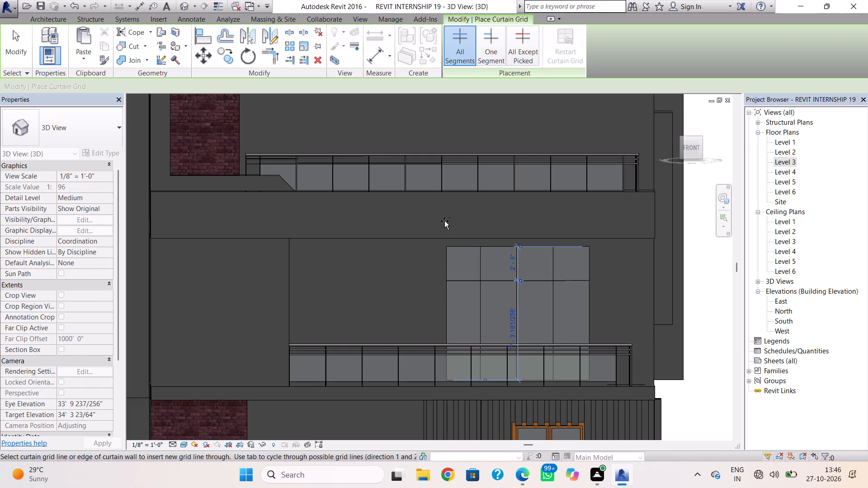
Place 2.5" x 5" rectangular mullions on all the Level 3 curtain wall's interior grid lines and its four perimeter edges.
{"action": "left_click", "coordinate": [58, 20]}
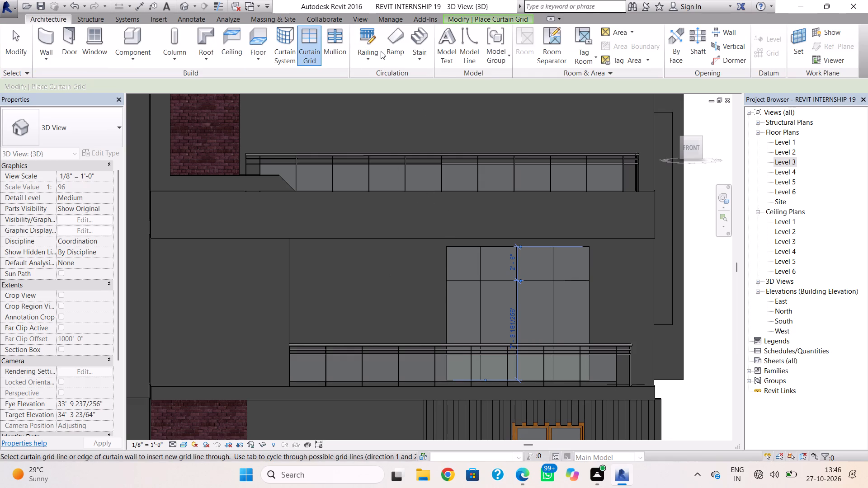
{"action": "left_click", "coordinate": [336, 43]}
{"action": "left_click", "coordinate": [478, 295]}
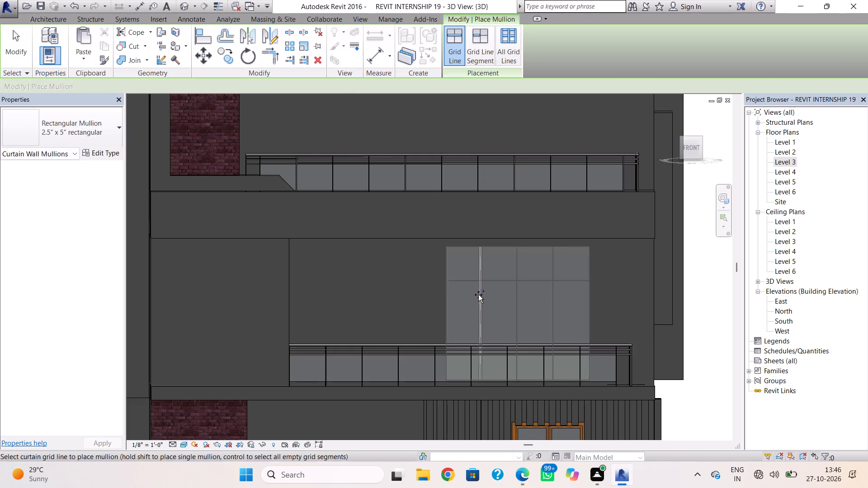
{"action": "left_click", "coordinate": [490, 282]}
{"action": "left_click", "coordinate": [518, 300]}
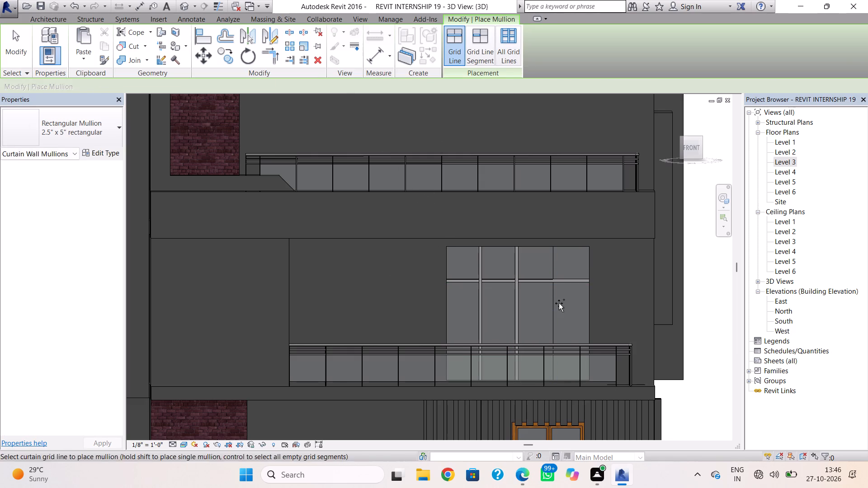
{"action": "left_click", "coordinate": [555, 307]}
{"action": "left_click", "coordinate": [552, 247]}
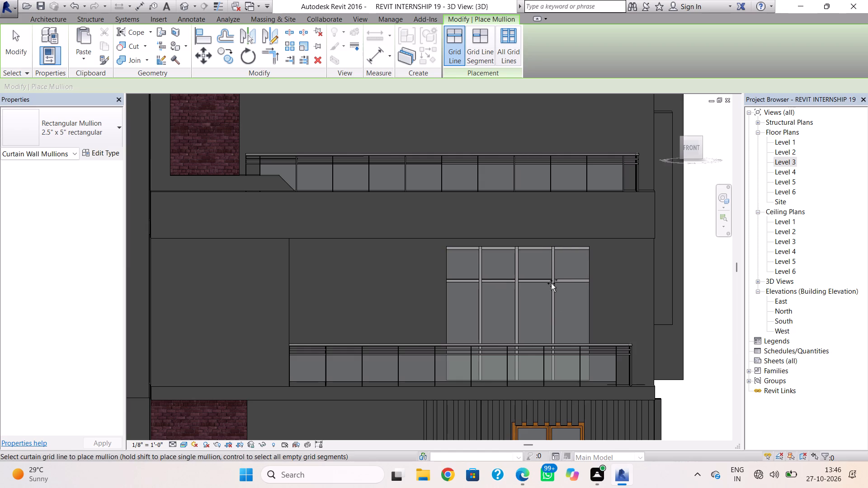
{"action": "left_click", "coordinate": [523, 378]}
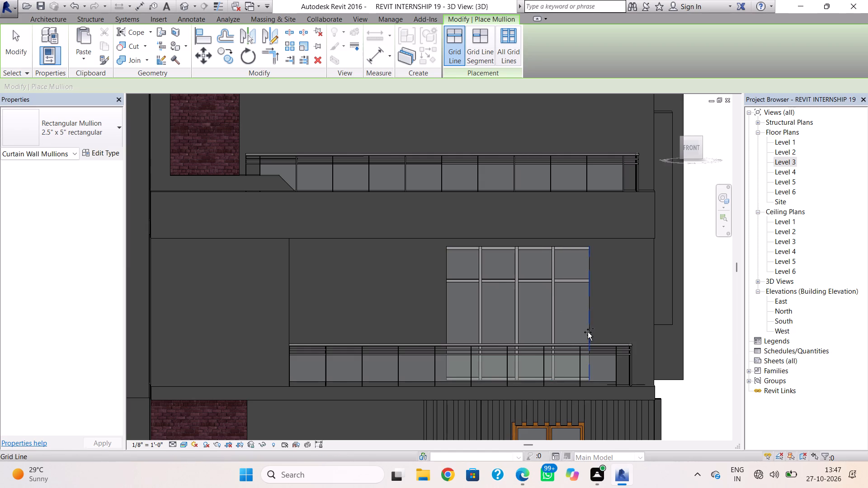
{"action": "left_click", "coordinate": [588, 332]}
{"action": "left_click", "coordinate": [448, 316]}
{"action": "scroll", "coordinate": [516, 302], "scroll_direction": "down", "scroll_amount": 2}
{"action": "middle_click", "coordinate": [516, 310]}
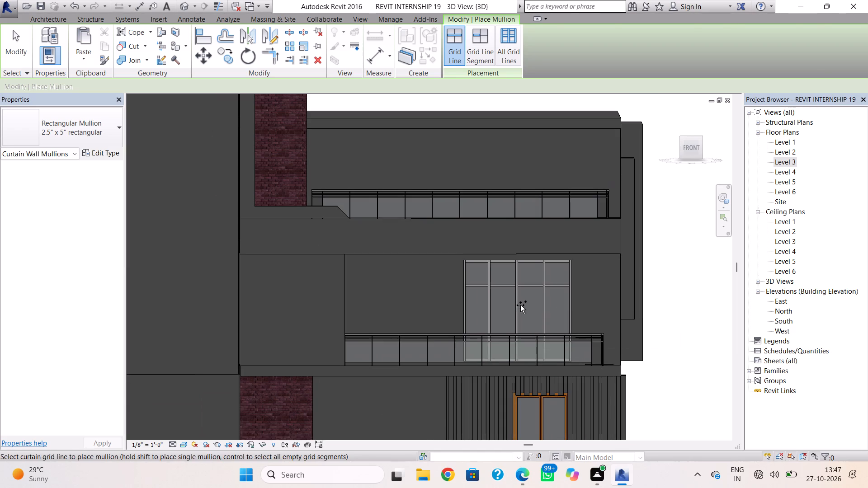
Delete the plain Generic - 8" wall behind the Level 4 front balcony.
{"action": "key", "text": "Escape"}
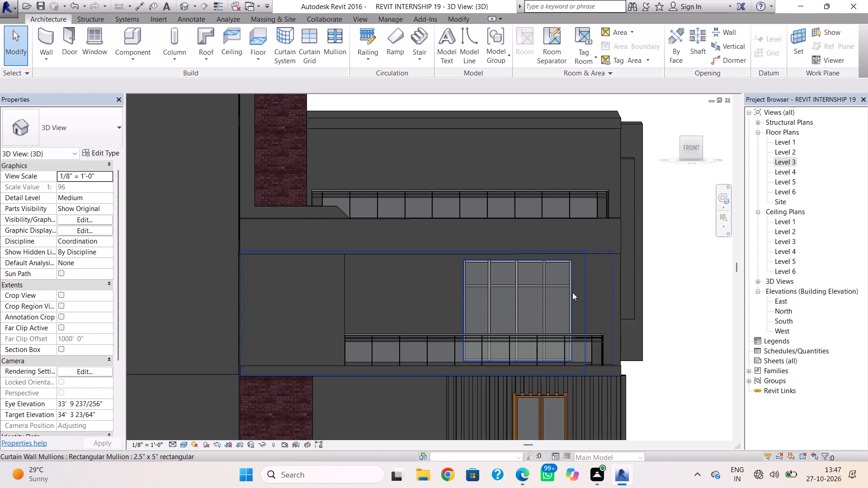
{"action": "key", "text": "Escape"}
{"action": "right_click_drag", "start_coordinate": [580, 298], "coordinate": [561, 324], "text": "shift"}
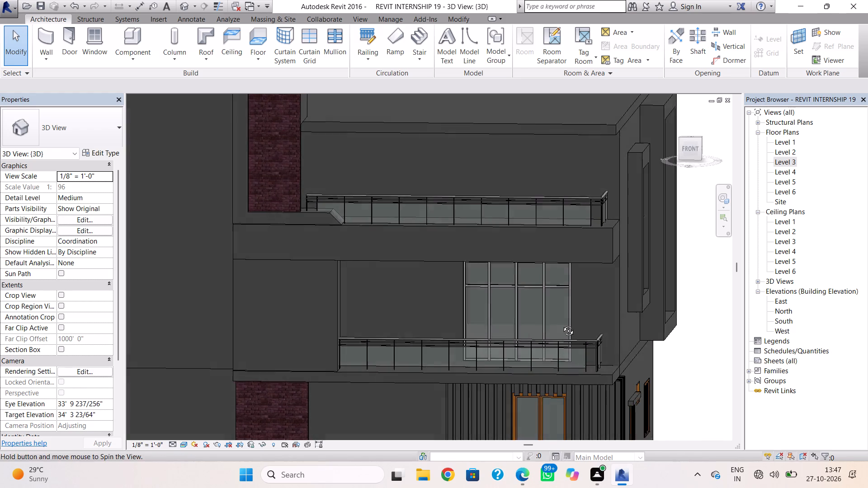
{"action": "right_click_drag", "start_coordinate": [561, 324], "coordinate": [561, 324], "text": "shift"}
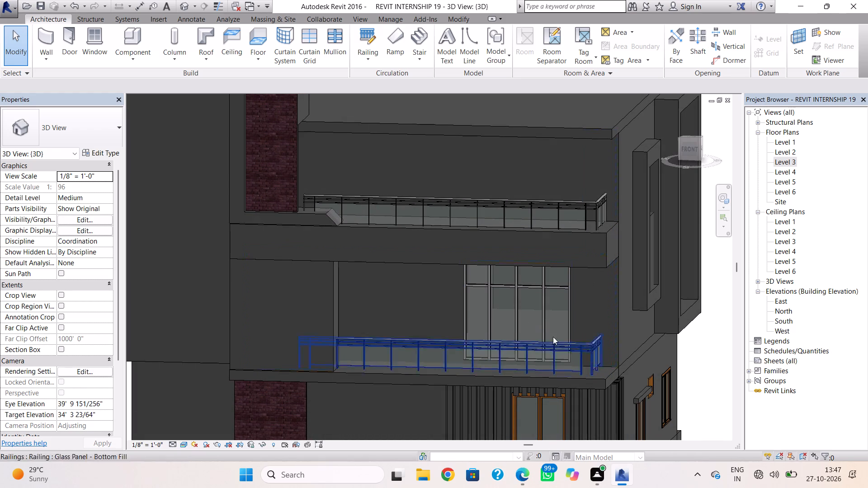
{"action": "right_click_drag", "start_coordinate": [385, 324], "coordinate": [387, 360], "text": "shift"}
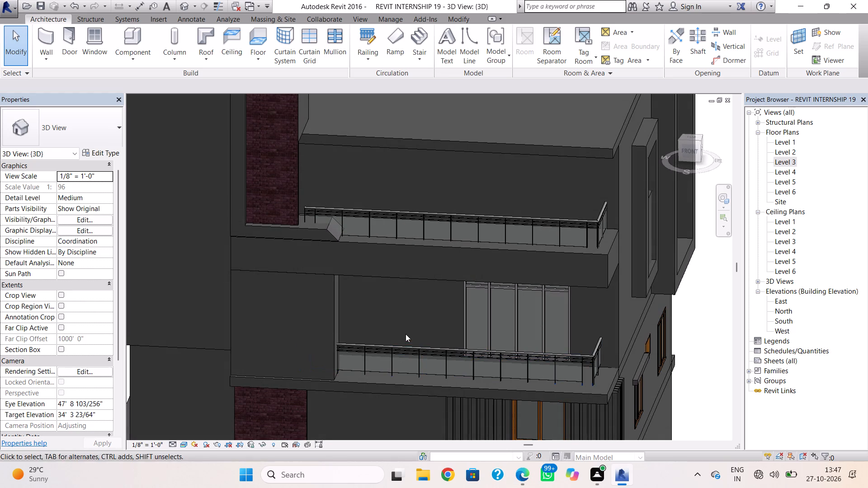
{"action": "left_click", "coordinate": [462, 326]}
{"action": "key", "text": "Escape"}
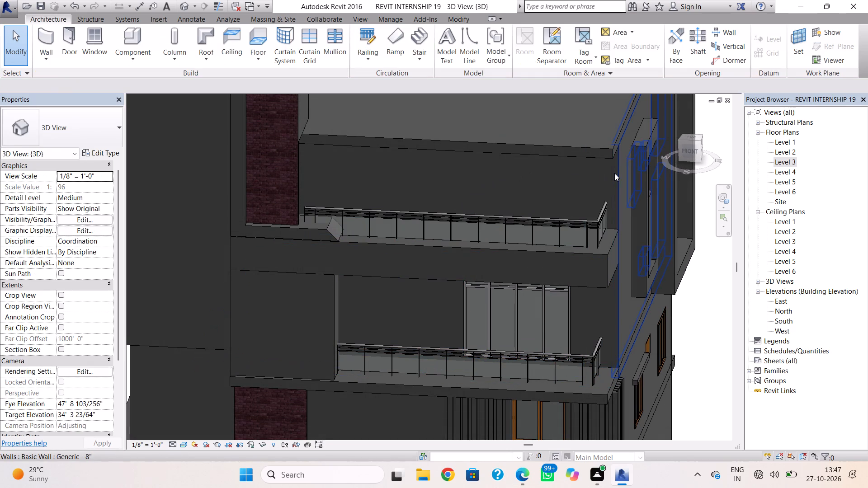
{"action": "left_click", "coordinate": [613, 177]}
{"action": "key", "text": "Delete"}
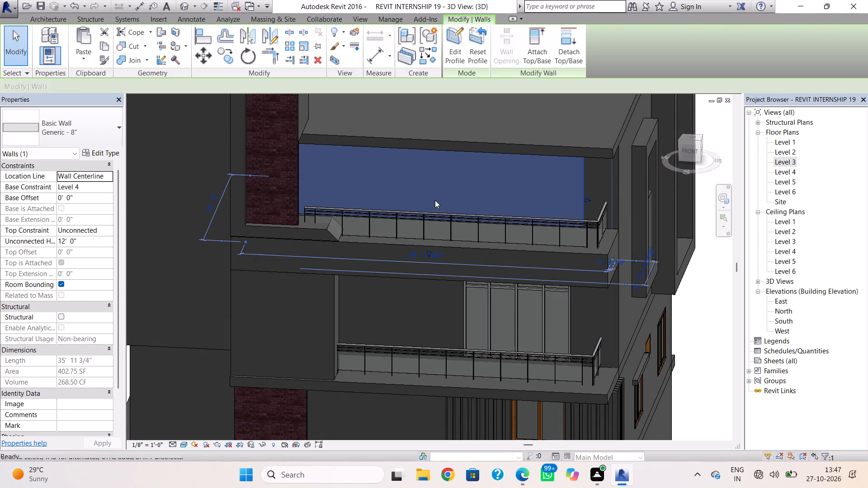
Copy the Level 3 balcony wall with its opening and paste it aligned to Level 4.
{"action": "left_click", "coordinate": [461, 318]}
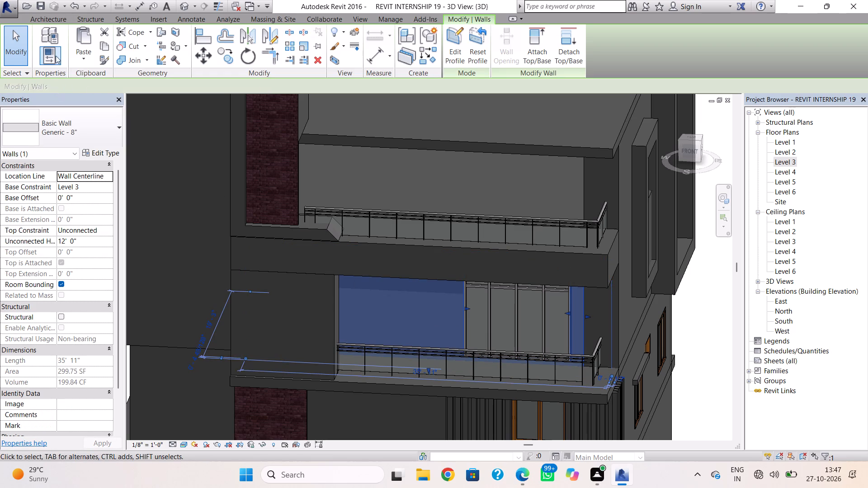
{"action": "left_click", "coordinate": [102, 48]}
{"action": "left_click", "coordinate": [82, 61]}
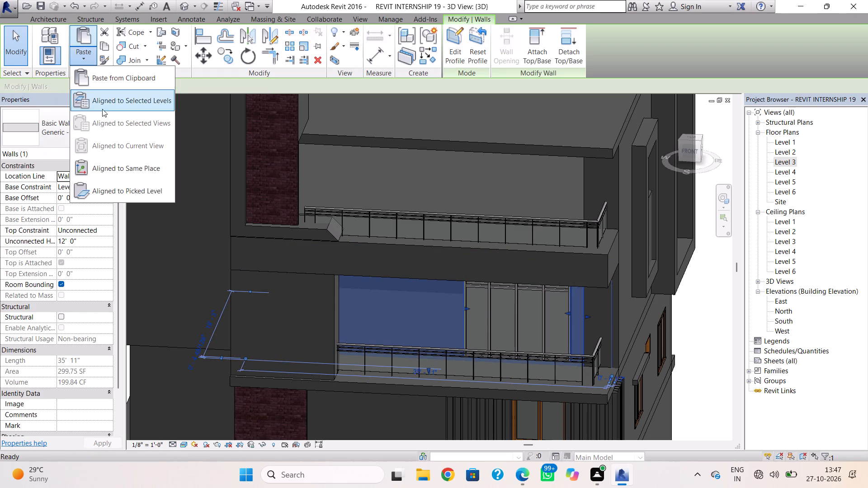
{"action": "left_click", "coordinate": [103, 104]}
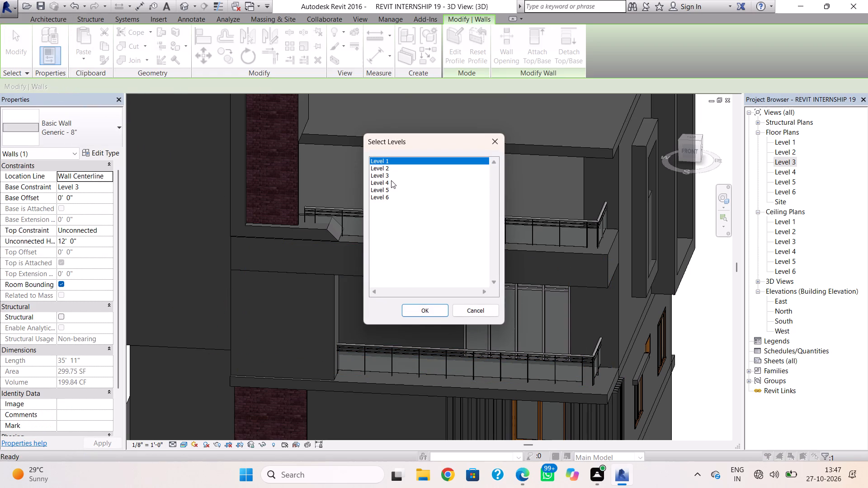
{"action": "left_click", "coordinate": [391, 180]}
{"action": "left_click", "coordinate": [428, 318]}
{"action": "left_click", "coordinate": [428, 314]}
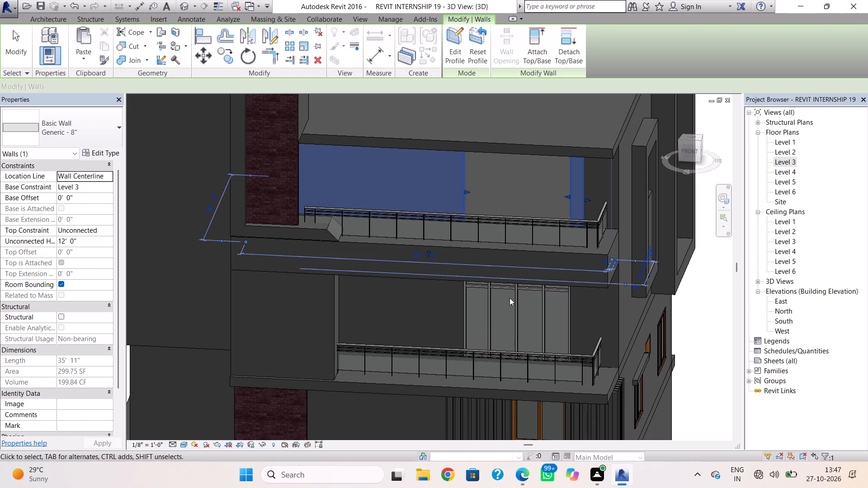
{"action": "key", "text": "Escape"}
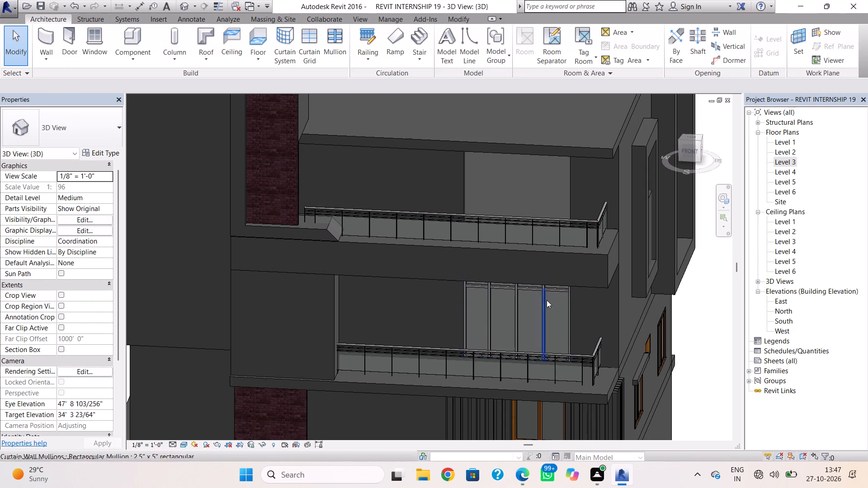
Copy the Level 3 mullioned curtain wall and paste it aligned to Level 4, filling the new opening.
{"action": "left_click", "coordinate": [538, 295]}
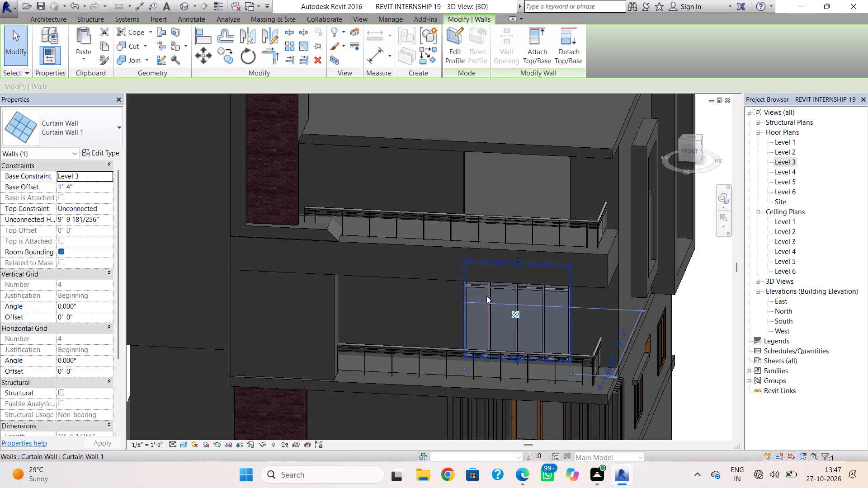
{"action": "left_click", "coordinate": [104, 43]}
{"action": "left_click", "coordinate": [75, 60]}
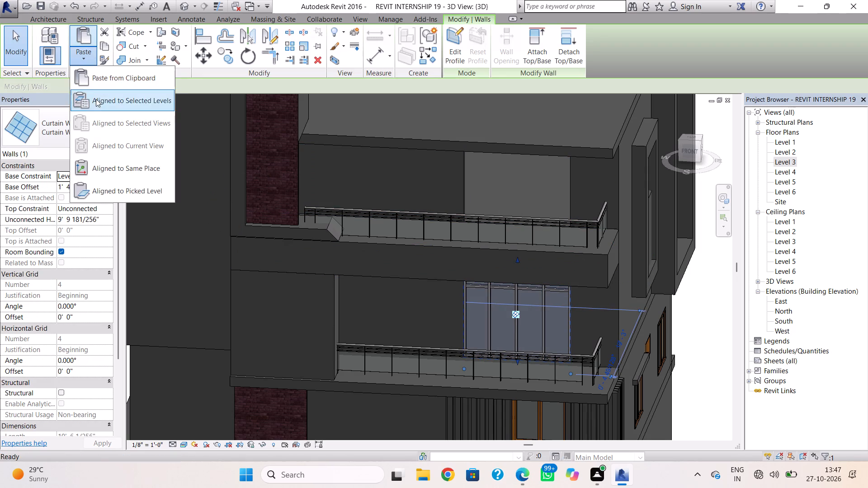
{"action": "left_click", "coordinate": [110, 105]}
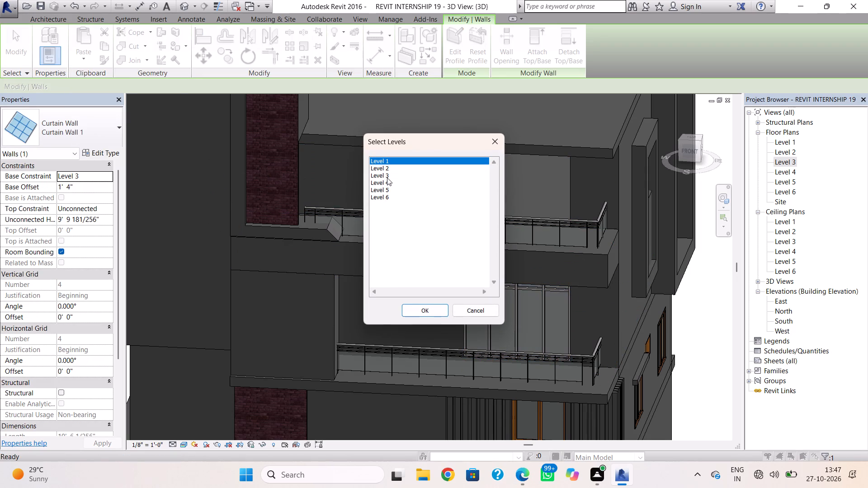
{"action": "left_click", "coordinate": [385, 179]}
{"action": "left_click", "coordinate": [429, 308]}
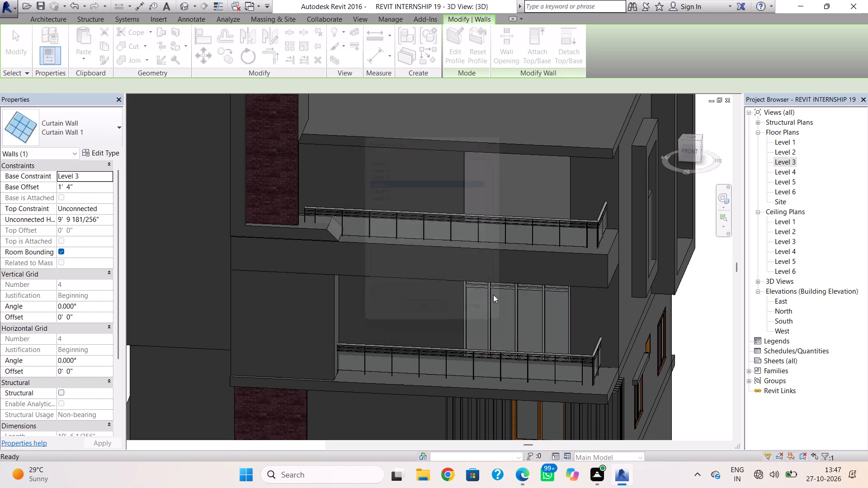
{"action": "key", "text": "Escape"}
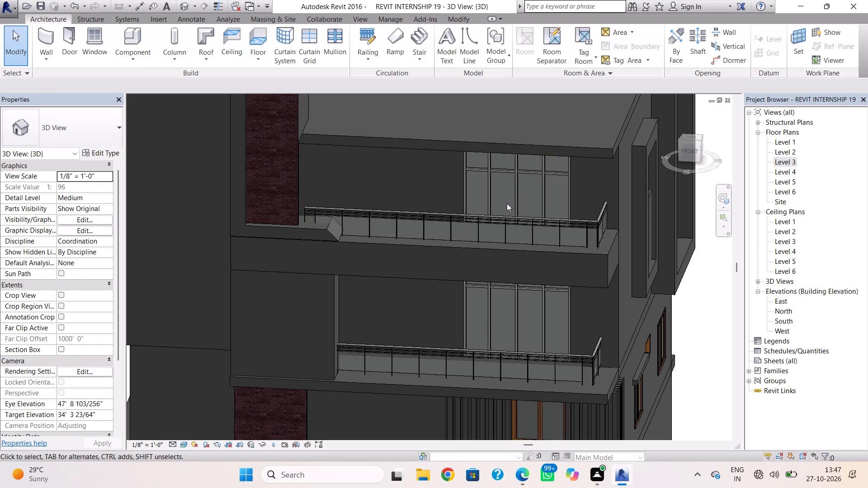
In the Level 5 floor plan, extend the north ends of the two long parallel walls to the slab outline's edge.
{"action": "scroll", "coordinate": [519, 183], "scroll_direction": "down", "scroll_amount": 3}
{"action": "middle_click_drag", "start_coordinate": [519, 190], "coordinate": [496, 271]}
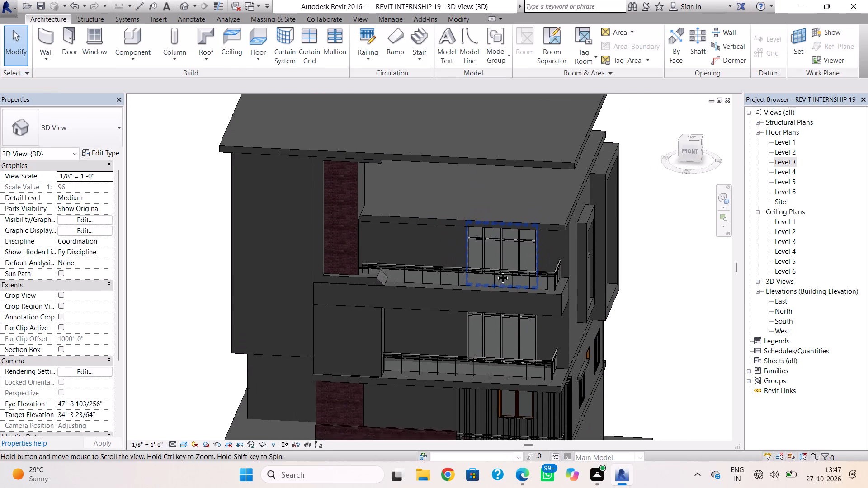
{"action": "middle_click_drag", "start_coordinate": [496, 271], "coordinate": [495, 272]}
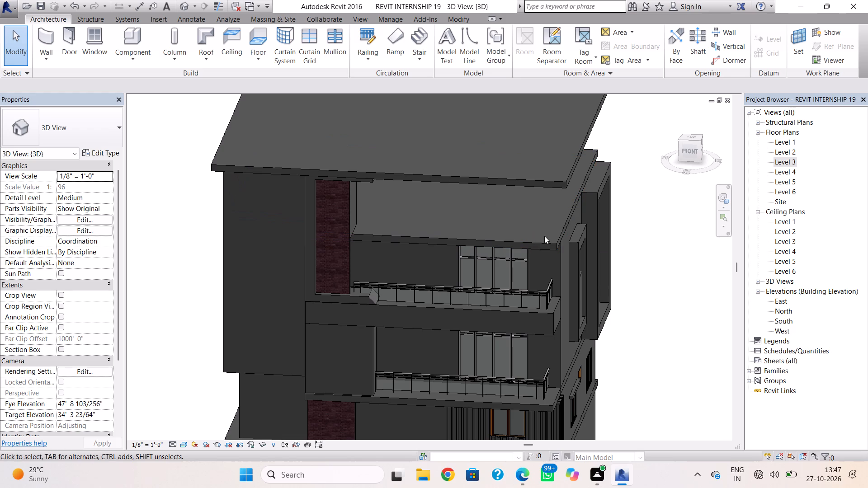
{"action": "right_click_drag", "start_coordinate": [548, 241], "coordinate": [500, 178], "text": "shift"}
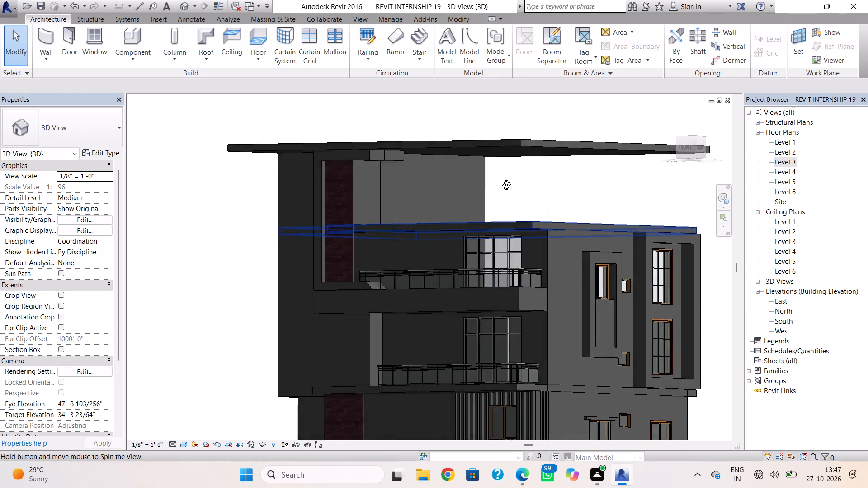
{"action": "right_click_drag", "start_coordinate": [500, 178], "coordinate": [395, 210], "text": "shift"}
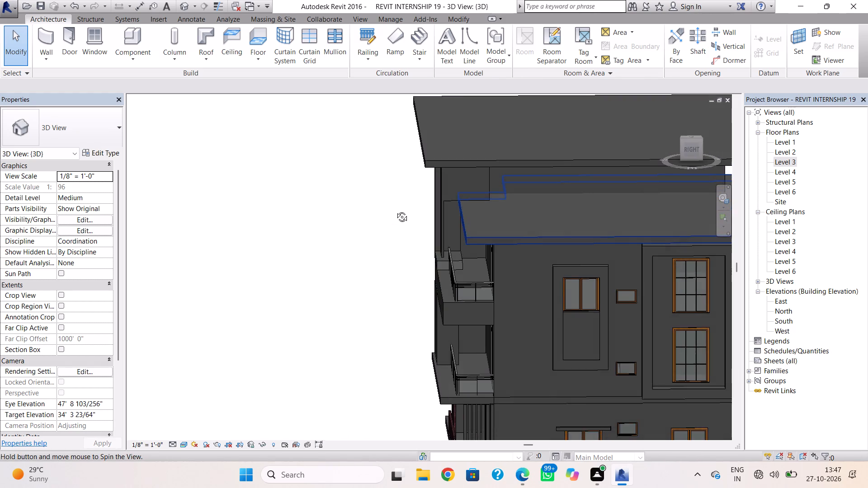
{"action": "right_click_drag", "start_coordinate": [395, 210], "coordinate": [456, 216], "text": "shift"}
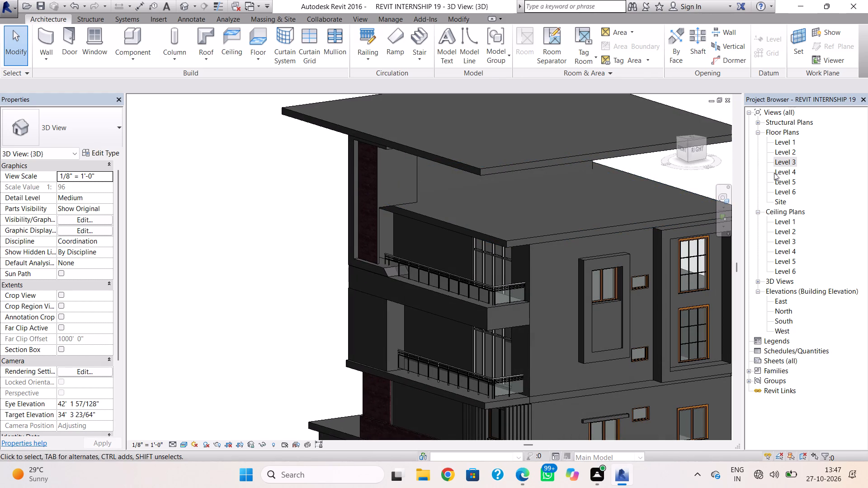
{"action": "double_click", "coordinate": [783, 183]}
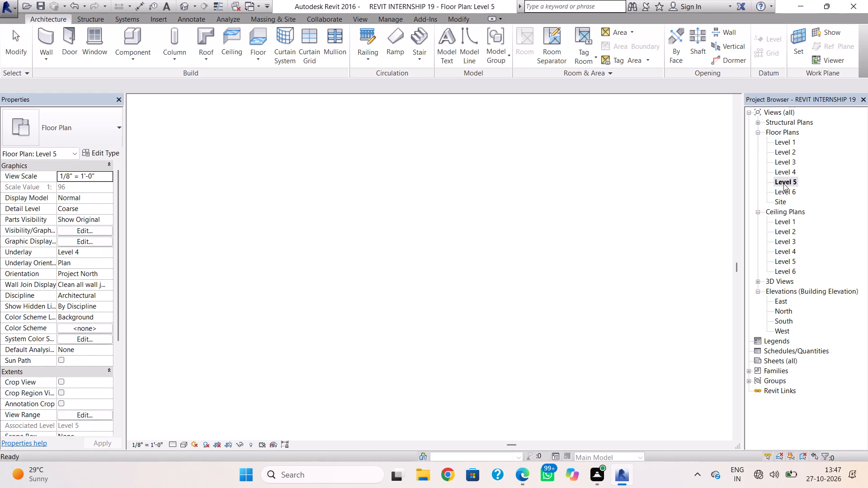
{"action": "scroll", "coordinate": [406, 196], "scroll_direction": "down", "scroll_amount": 3}
{"action": "middle_click_drag", "start_coordinate": [410, 201], "coordinate": [419, 268]}
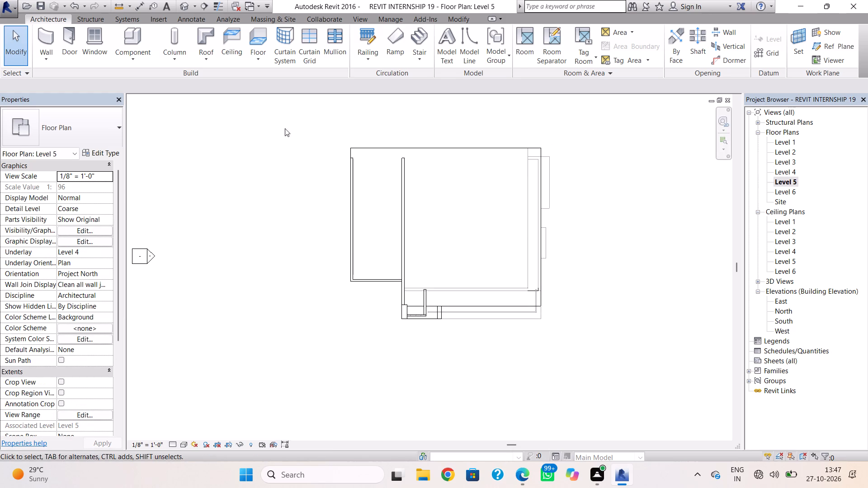
{"action": "left_click", "coordinate": [401, 161]}
{"action": "scroll", "coordinate": [402, 161], "scroll_direction": "up", "scroll_amount": 3}
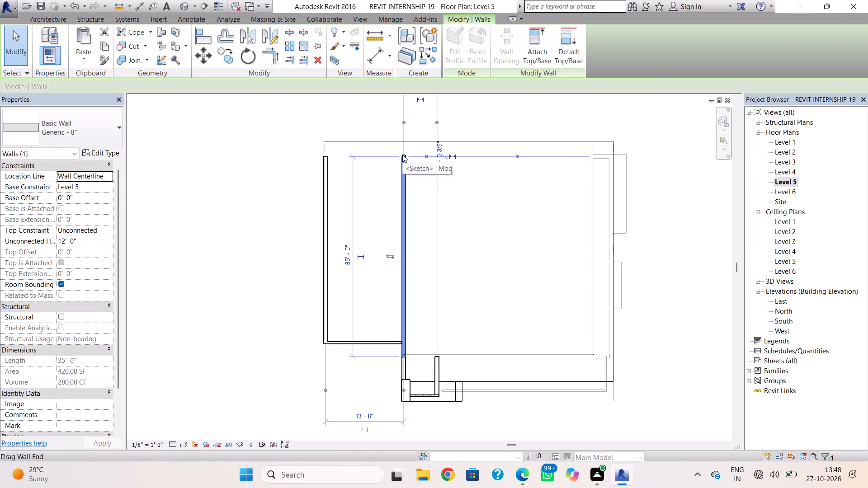
{"action": "left_click_drag", "start_coordinate": [402, 155], "coordinate": [402, 141]}
{"action": "left_click", "coordinate": [326, 161]}
{"action": "left_click_drag", "start_coordinate": [324, 155], "coordinate": [325, 146]}
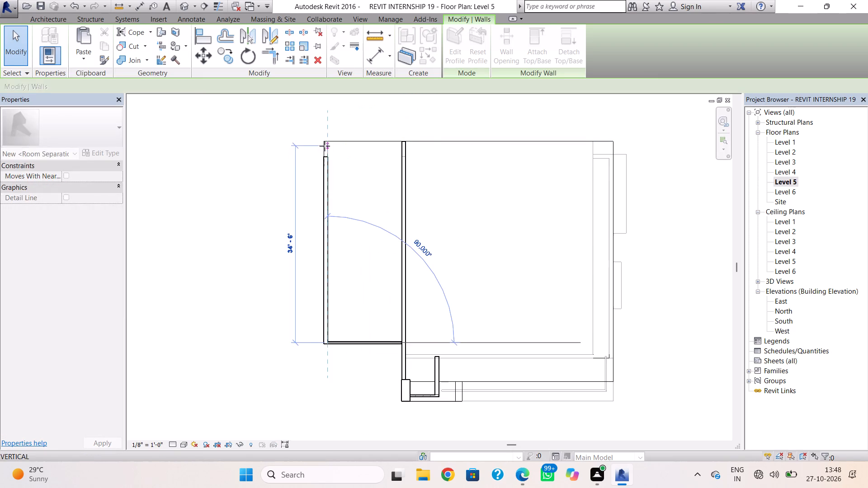
{"action": "left_click", "coordinate": [328, 144]}
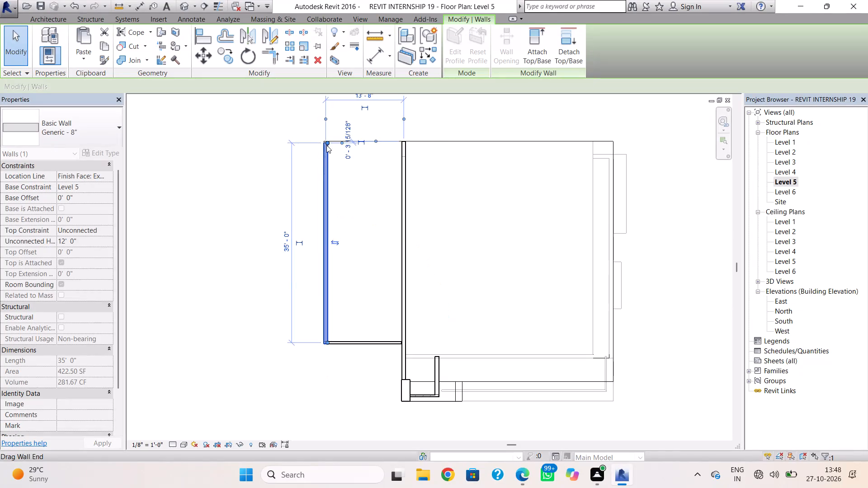
{"action": "scroll", "coordinate": [328, 142], "scroll_direction": "up", "scroll_amount": 4}
{"action": "left_click", "coordinate": [328, 143]}
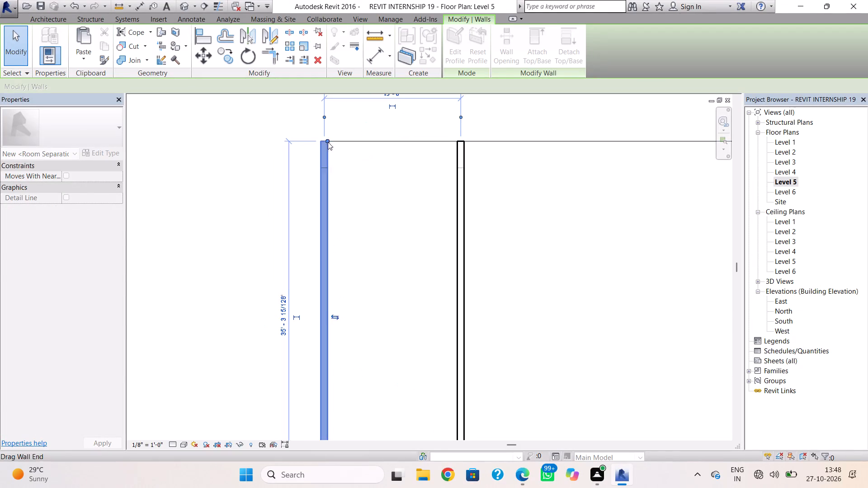
{"action": "left_click", "coordinate": [291, 129]}
Draw a three-sided Generic - 8" wall enclosure on Level 5, 12' high and 10' deep, against the inner long wall.
{"action": "left_click", "coordinate": [46, 38]}
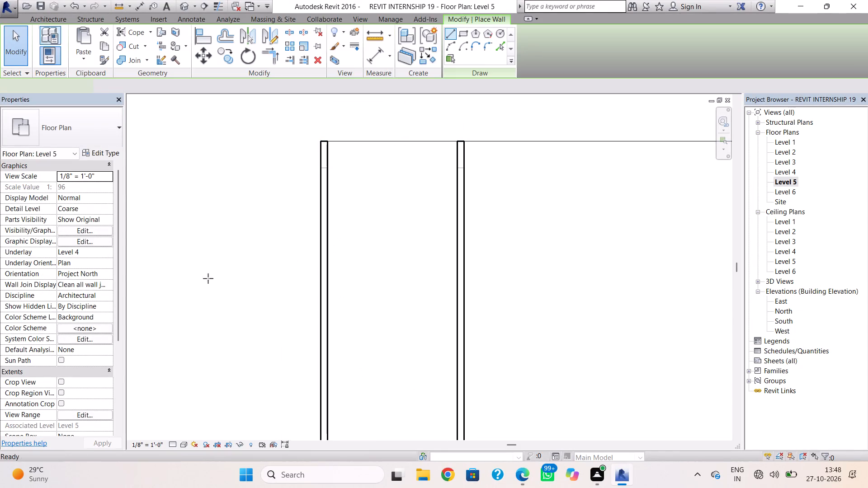
{"action": "scroll", "coordinate": [215, 285], "scroll_direction": "down", "scroll_amount": 4}
{"action": "left_click", "coordinate": [75, 119]}
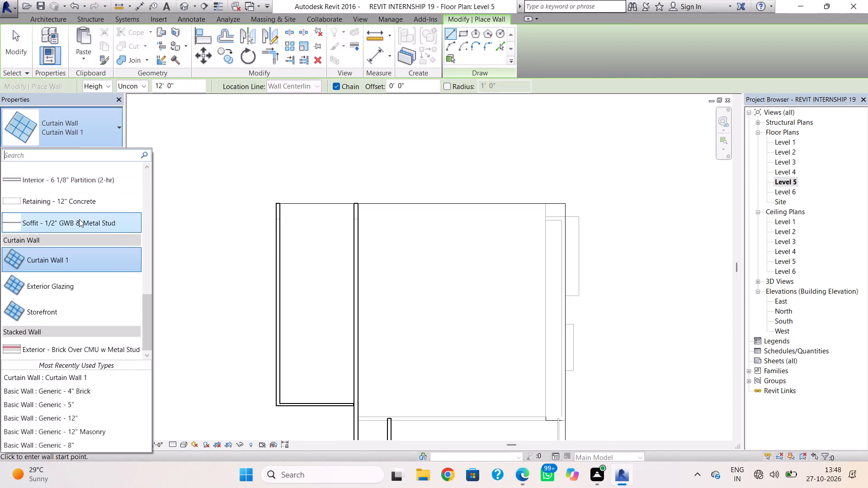
{"action": "scroll", "coordinate": [82, 273], "scroll_direction": "up", "scroll_amount": 11}
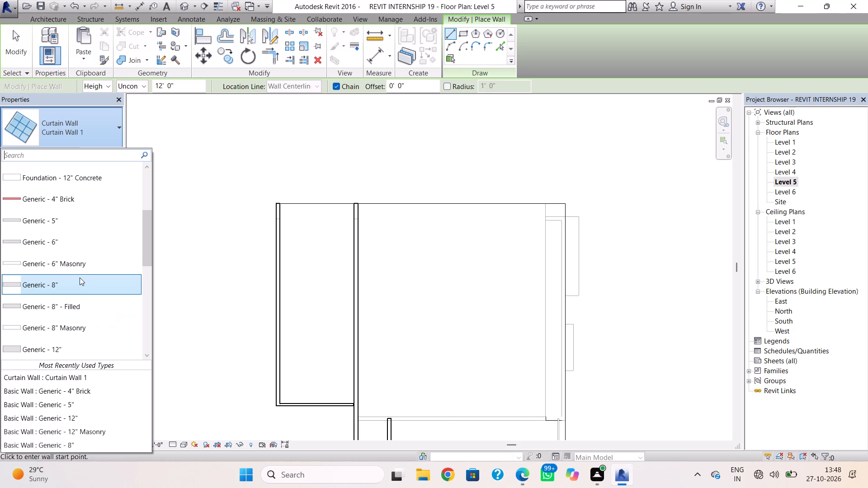
{"action": "left_click", "coordinate": [80, 277]}
{"action": "scroll", "coordinate": [332, 300], "scroll_direction": "down", "scroll_amount": 3}
{"action": "middle_click", "coordinate": [336, 296]}
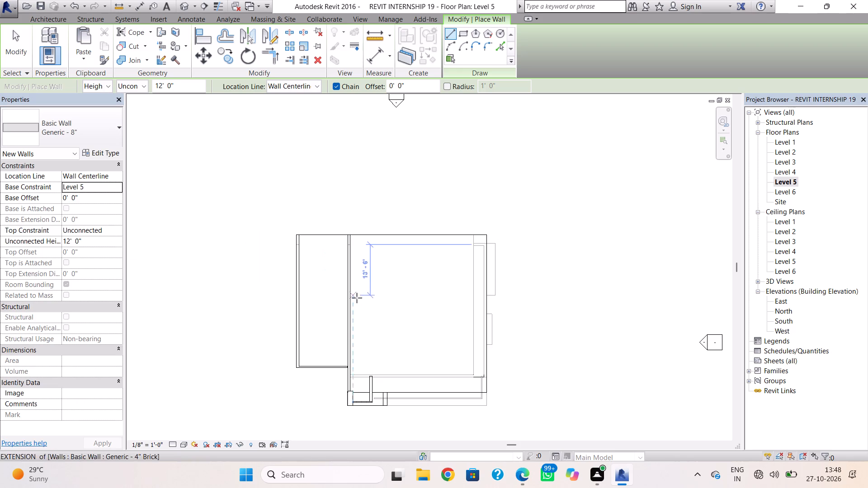
{"action": "left_click", "coordinate": [354, 349]}
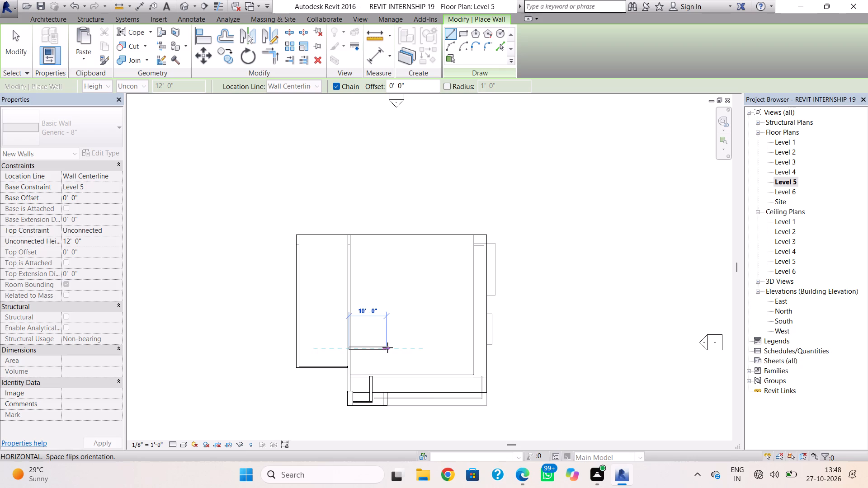
{"action": "left_click", "coordinate": [387, 347]}
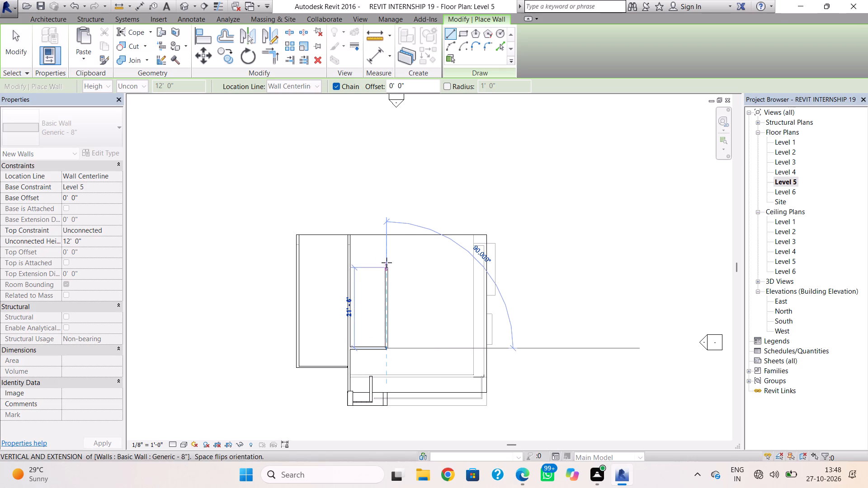
{"action": "left_click", "coordinate": [385, 286]}
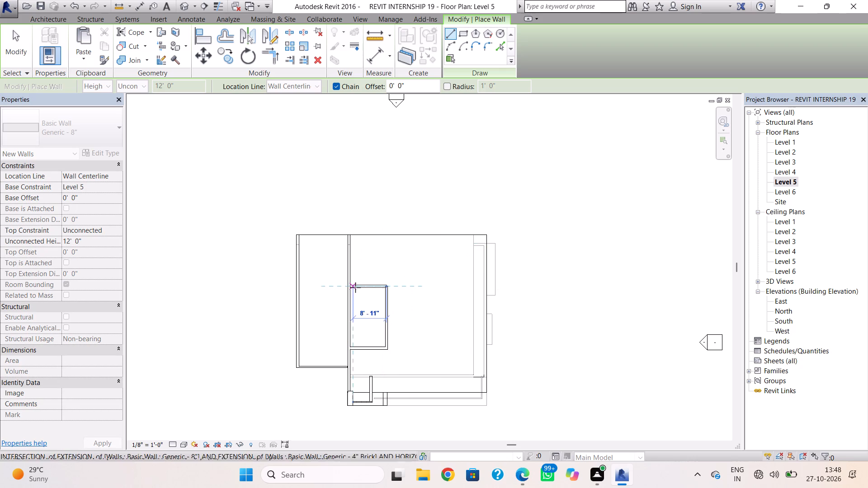
{"action": "left_click", "coordinate": [354, 288]}
{"action": "key", "text": "Escape"}
Draw a Generic - 8" wall on Level 5 from the enclosure's northeast corner to the slab's north edge.
{"action": "left_click", "coordinate": [388, 287]}
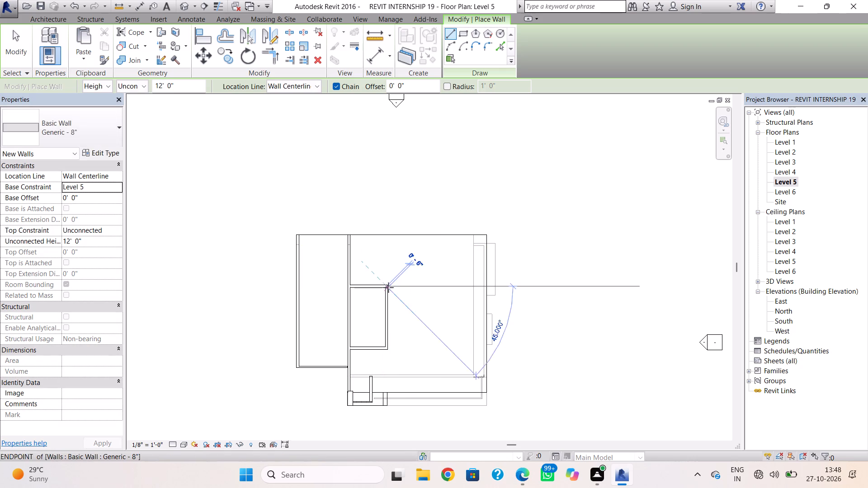
{"action": "left_click", "coordinate": [388, 235]}
{"action": "key", "text": "Escape"}
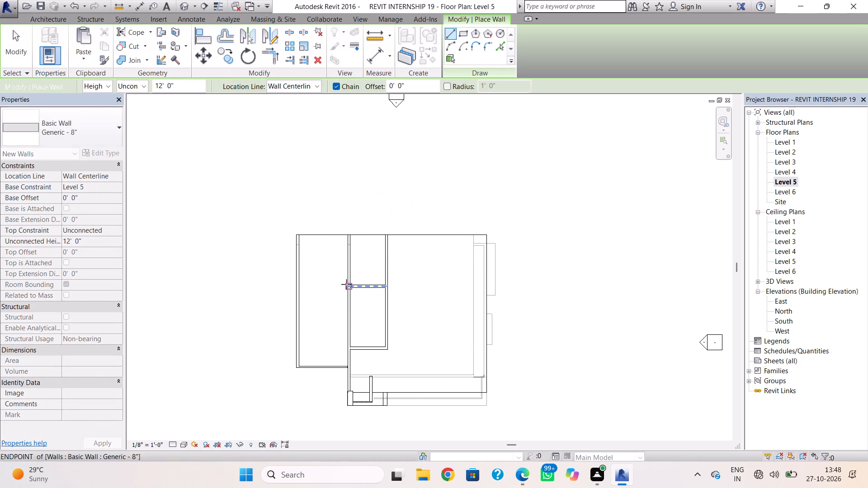
In the 3D view, copy the 32' long rear wall on Level 3 and paste it aligned to Level 5.
{"action": "left_click", "coordinate": [181, 8]}
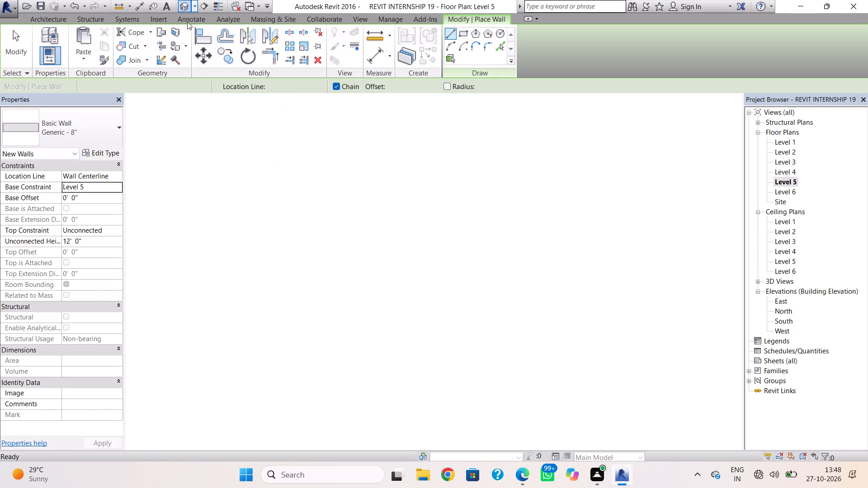
{"action": "right_click_drag", "start_coordinate": [372, 296], "coordinate": [412, 247], "text": "shift"}
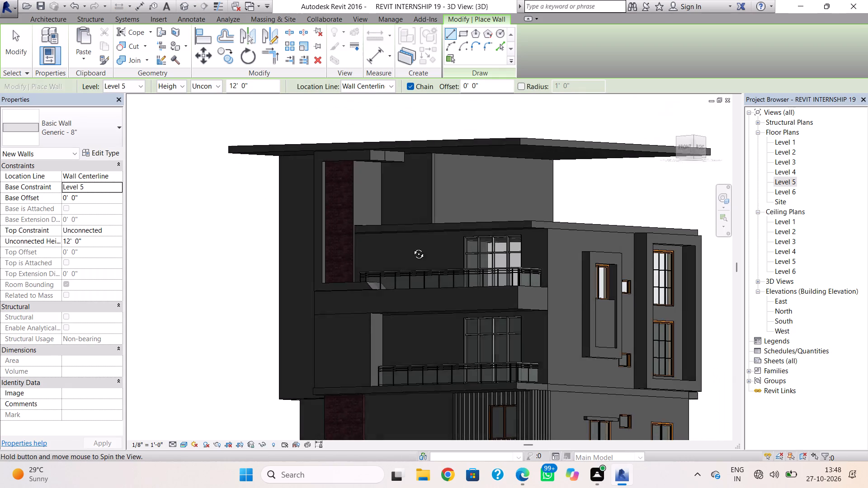
{"action": "right_click_drag", "start_coordinate": [412, 247], "coordinate": [415, 278], "text": "shift"}
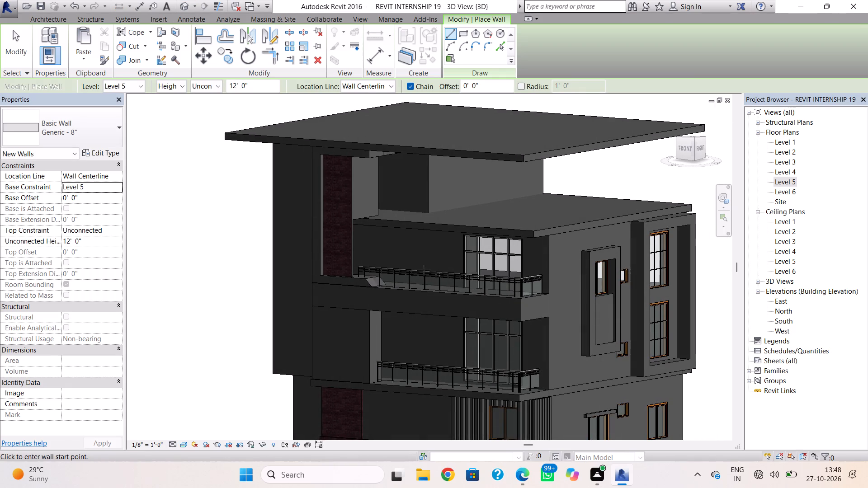
{"action": "scroll", "coordinate": [486, 293], "scroll_direction": "down", "scroll_amount": 2}
{"action": "middle_click_drag", "start_coordinate": [487, 295], "coordinate": [488, 271]}
{"action": "right_click_drag", "start_coordinate": [502, 295], "coordinate": [319, 314], "text": "shift"}
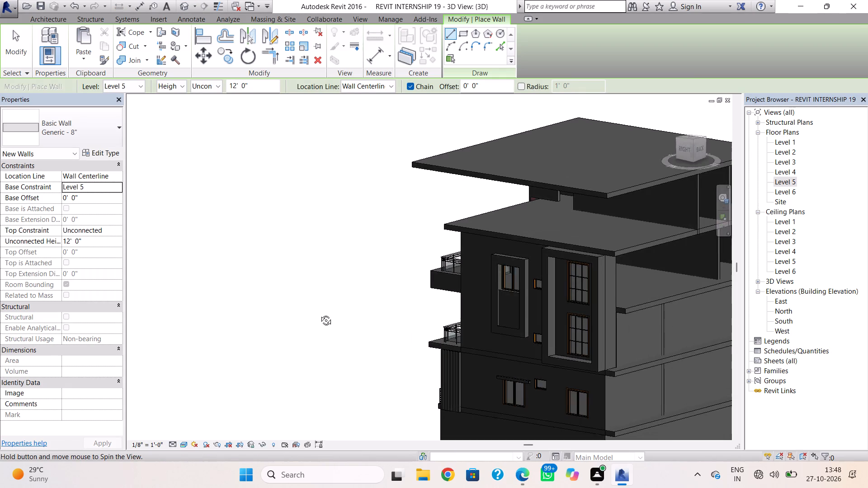
{"action": "right_click_drag", "start_coordinate": [319, 314], "coordinate": [221, 290], "text": "shift"}
{"action": "key", "text": "Escape"}
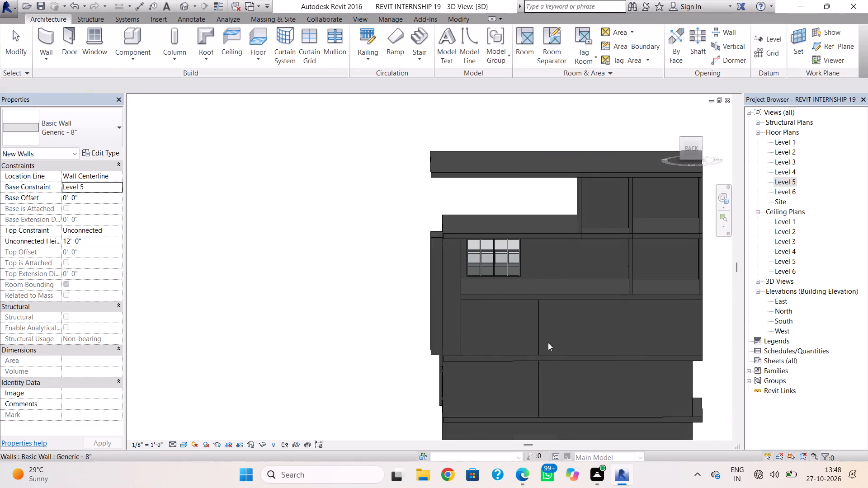
{"action": "key", "text": "Escape"}
{"action": "left_click", "coordinate": [552, 343]}
{"action": "left_click", "coordinate": [552, 350]}
{"action": "left_click", "coordinate": [550, 355]}
{"action": "key", "text": "Escape"}
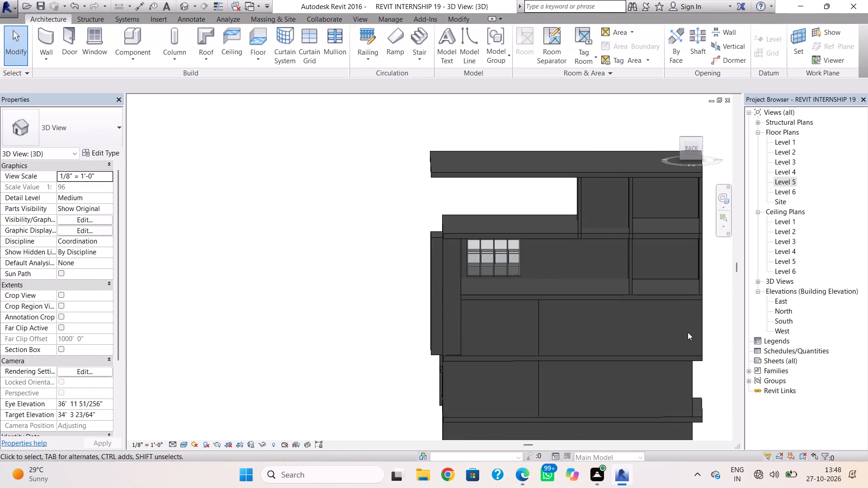
{"action": "left_click", "coordinate": [699, 324]}
{"action": "key", "text": "Escape"}
{"action": "left_click", "coordinate": [698, 334]}
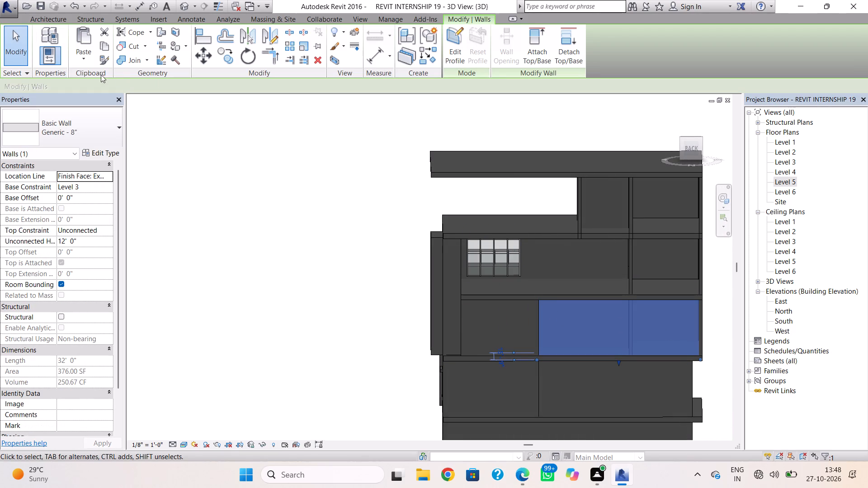
{"action": "left_click", "coordinate": [108, 48]}
{"action": "left_click", "coordinate": [90, 60]}
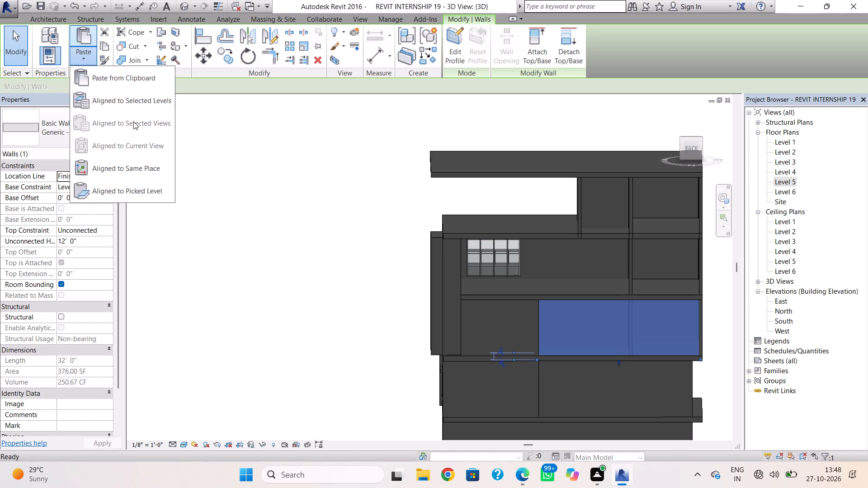
{"action": "left_click", "coordinate": [130, 108]}
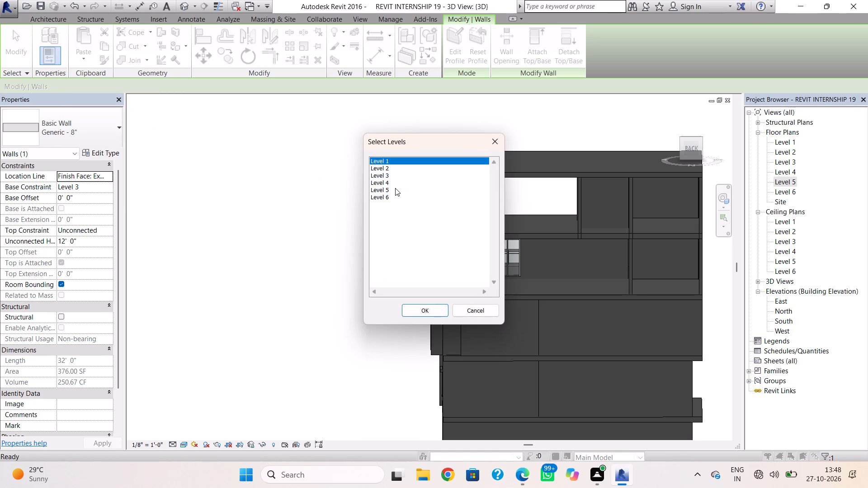
{"action": "left_click", "coordinate": [395, 188]}
{"action": "left_click", "coordinate": [437, 310]}
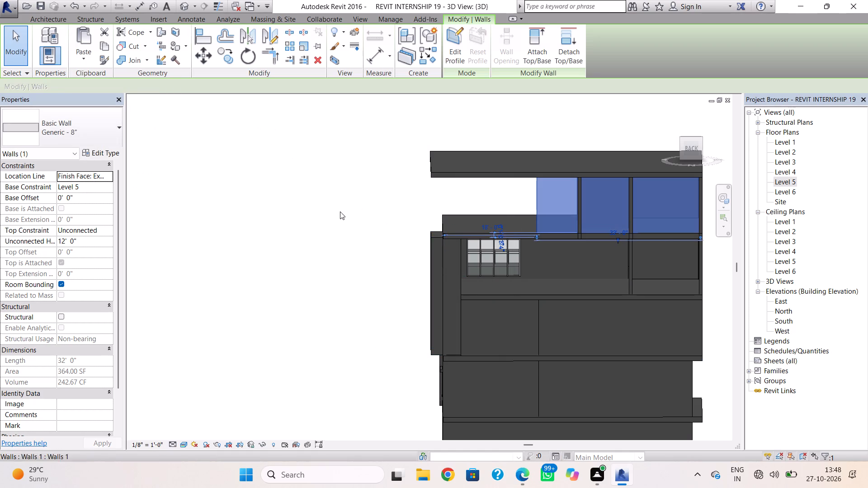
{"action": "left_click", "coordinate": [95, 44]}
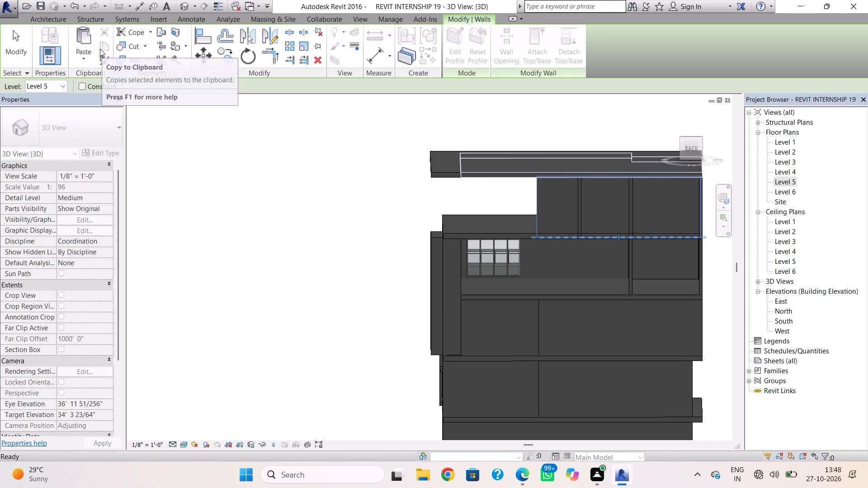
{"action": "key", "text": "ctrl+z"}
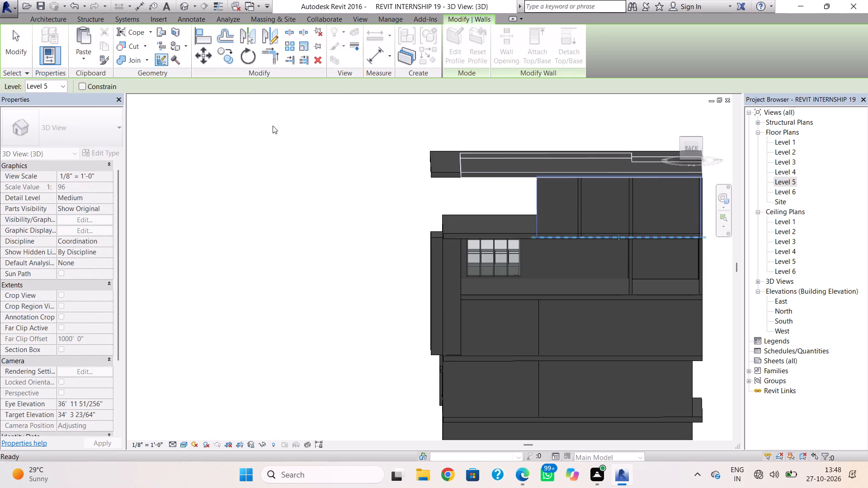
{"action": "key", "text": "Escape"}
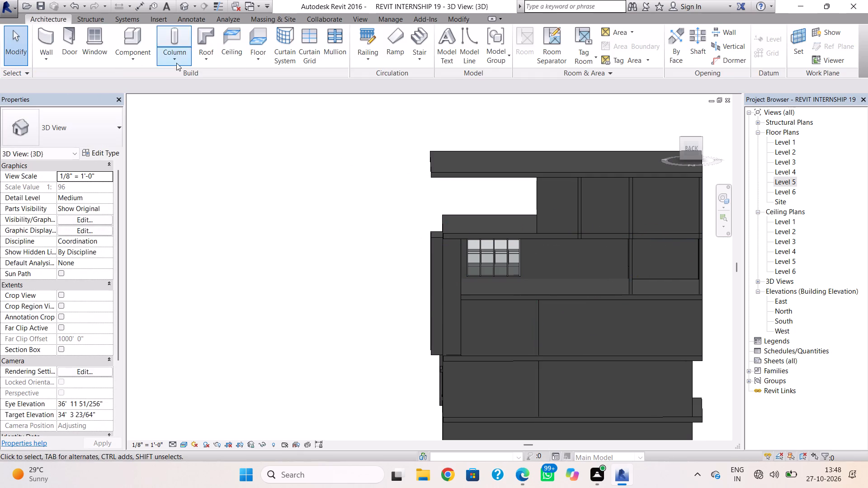
Copy the 32' long rear wall on Level 3 and paste it aligned to Level 4.
{"action": "left_click", "coordinate": [698, 337]}
{"action": "left_click", "coordinate": [99, 42]}
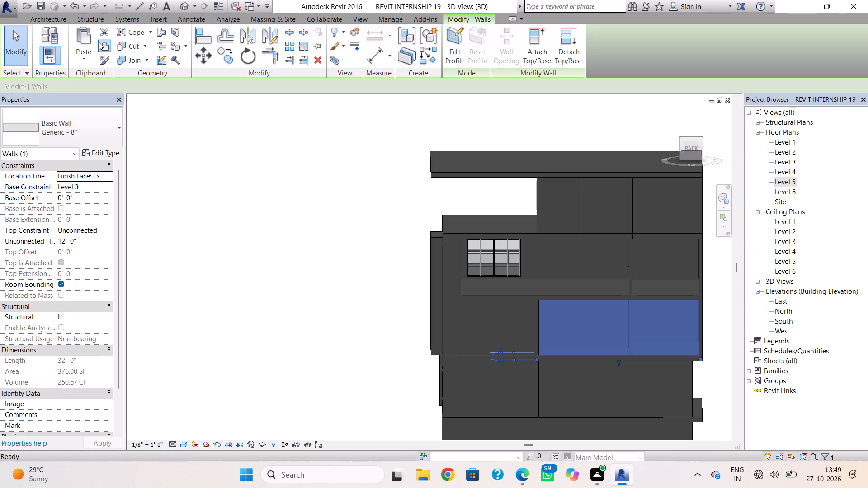
{"action": "left_click", "coordinate": [88, 52]}
{"action": "left_click", "coordinate": [111, 103]}
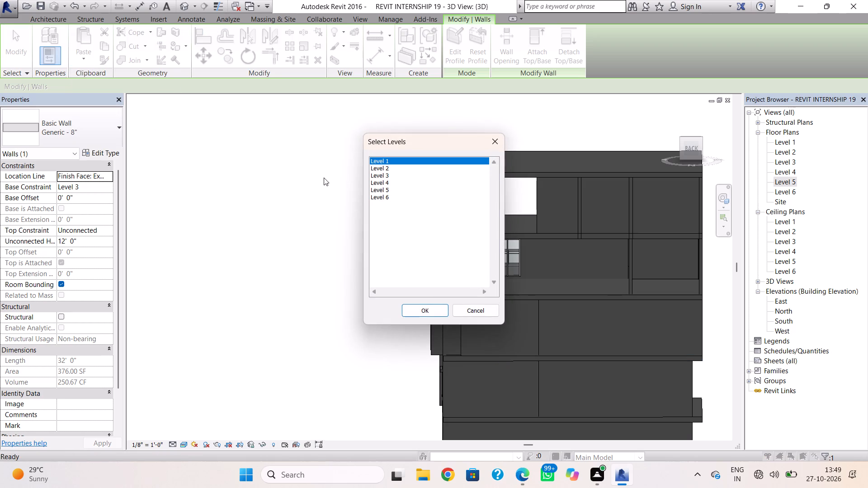
{"action": "left_click", "coordinate": [377, 183]}
{"action": "left_click", "coordinate": [430, 310]}
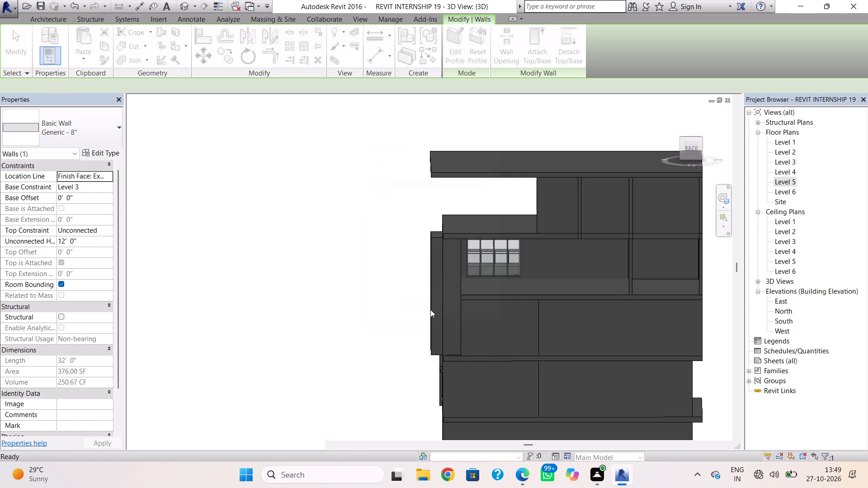
{"action": "key", "text": "Escape"}
Copy the shorter 14'-10" rear wall on Level 3 and paste it aligned to Level 4.
{"action": "left_click", "coordinate": [533, 334]}
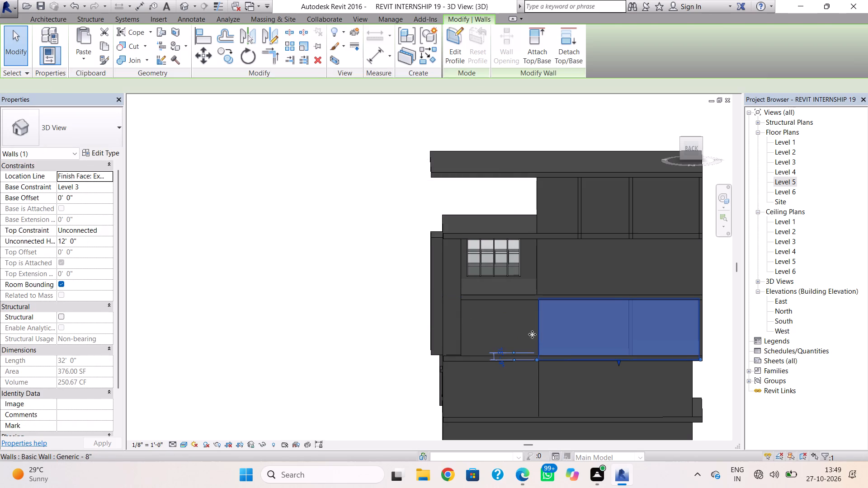
{"action": "key", "text": "Escape"}
{"action": "left_click", "coordinate": [465, 335]}
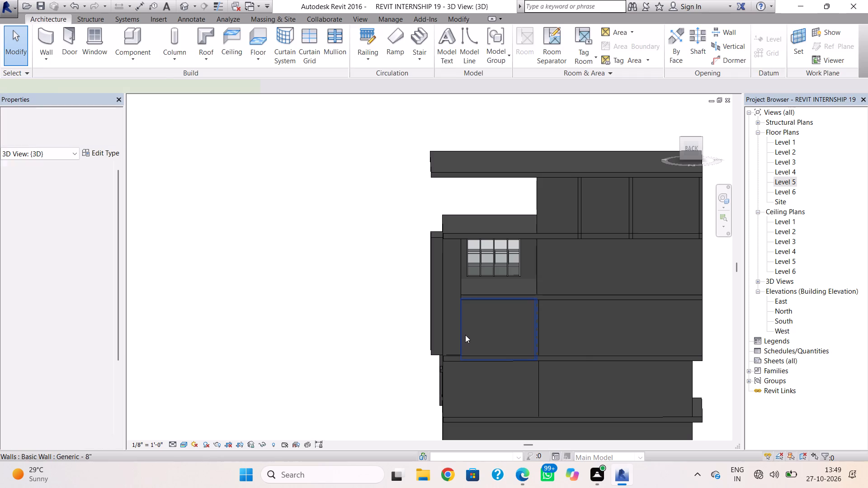
{"action": "left_click", "coordinate": [104, 46]}
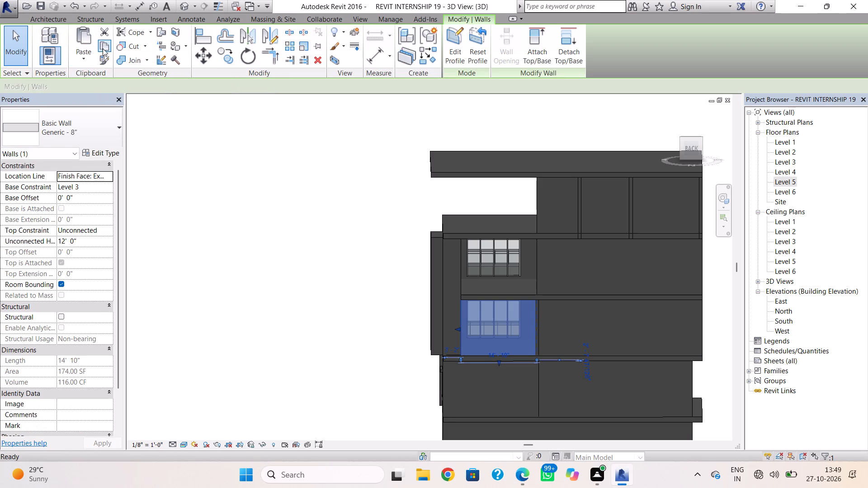
{"action": "left_click", "coordinate": [90, 57]}
{"action": "left_click", "coordinate": [107, 101]}
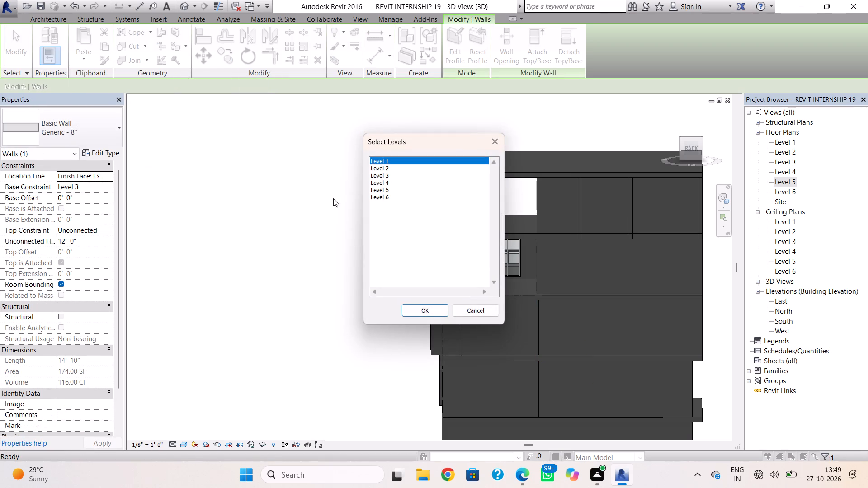
{"action": "left_click", "coordinate": [384, 183]}
{"action": "left_click", "coordinate": [424, 307]}
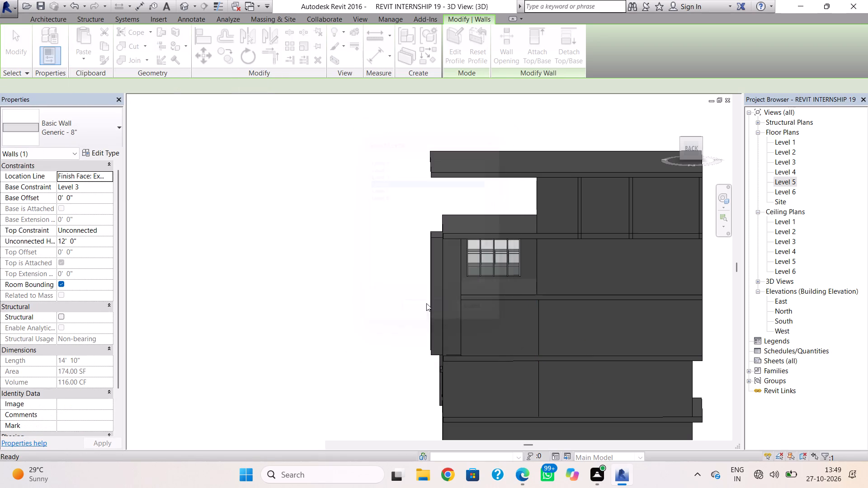
{"action": "key", "text": "Escape"}
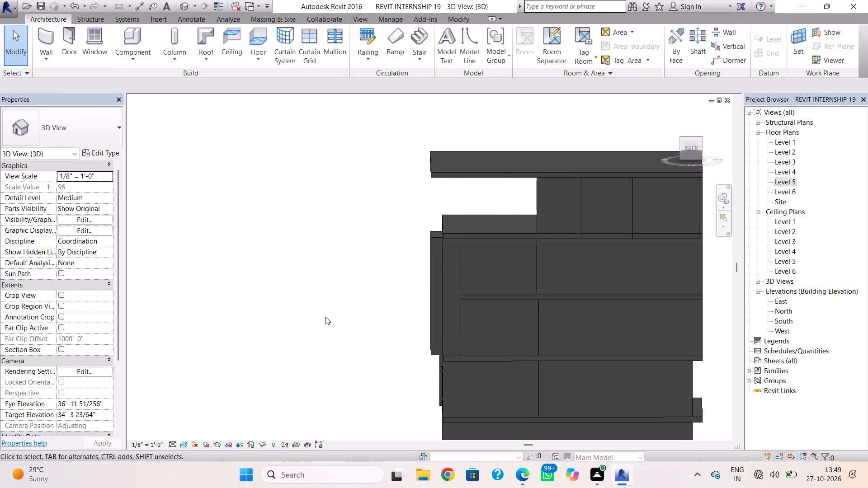
Edit the Level 1 front wall's profile, cutting a rectangular opening about 4'-7" high near the wall's upper left corner.
{"action": "right_click_drag", "start_coordinate": [302, 324], "coordinate": [626, 329], "text": "shift"}
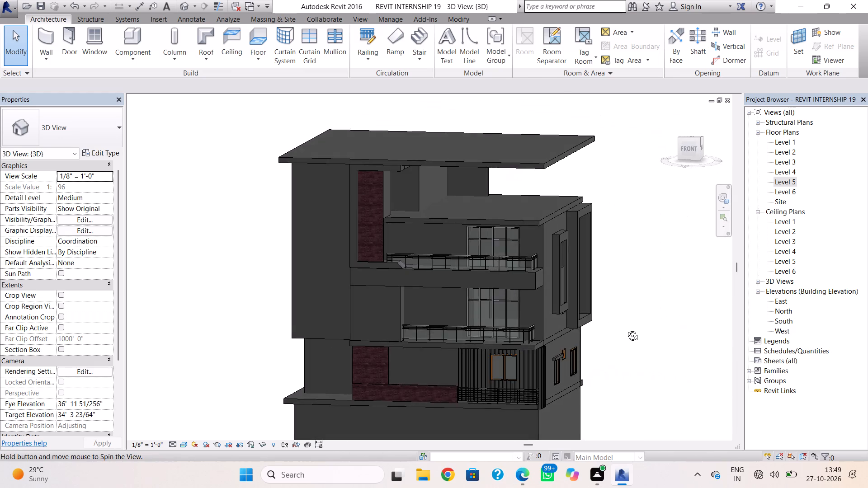
{"action": "right_click_drag", "start_coordinate": [626, 329], "coordinate": [585, 342], "text": "shift"}
{"action": "scroll", "coordinate": [583, 342], "scroll_direction": "down", "scroll_amount": 2}
{"action": "middle_click_drag", "start_coordinate": [577, 320], "coordinate": [575, 295]}
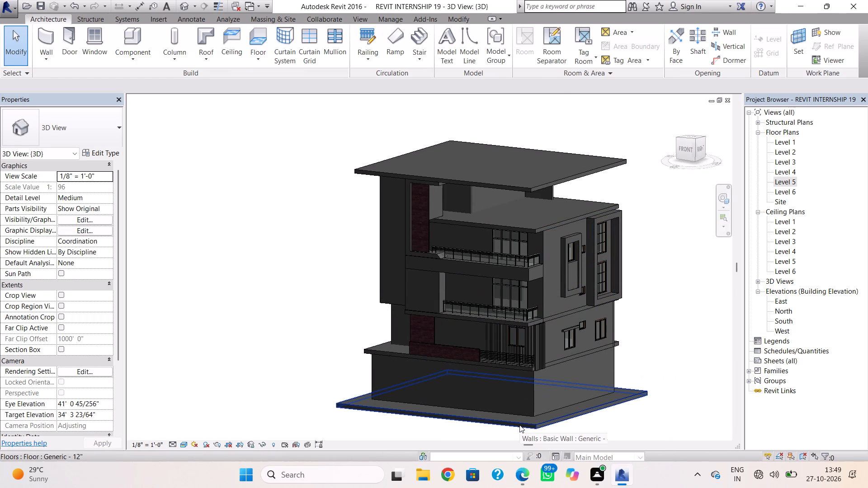
{"action": "right_click_drag", "start_coordinate": [462, 423], "coordinate": [506, 403], "text": "shift"}
{"action": "double_click", "coordinate": [690, 151]}
{"action": "key", "text": "Escape"}
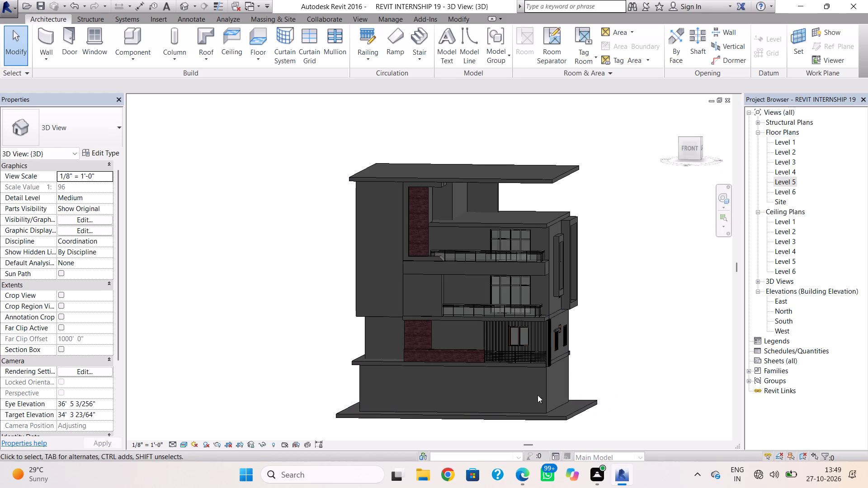
{"action": "right_click_drag", "start_coordinate": [499, 408], "coordinate": [522, 391], "text": "shift"}
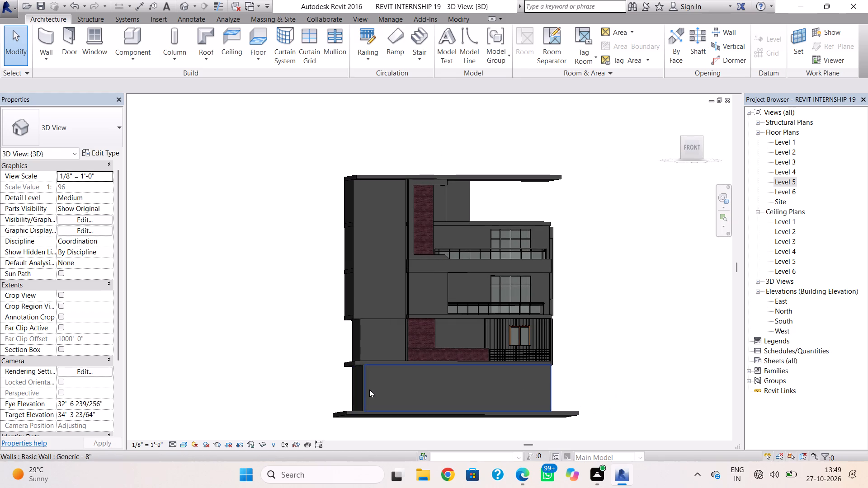
{"action": "double_click", "coordinate": [369, 389]}
{"action": "left_click", "coordinate": [500, 243]}
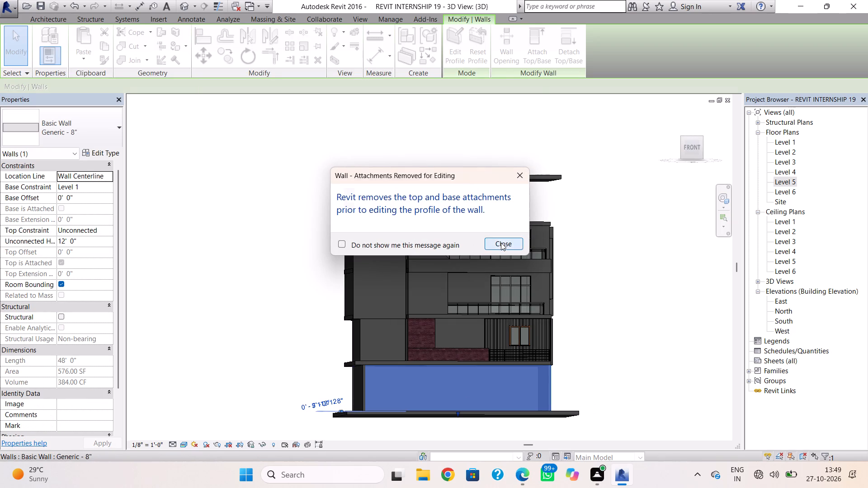
{"action": "scroll", "coordinate": [521, 345], "scroll_direction": "up", "scroll_amount": 4}
{"action": "right_click_drag", "start_coordinate": [518, 359], "coordinate": [512, 363], "text": "shift"}
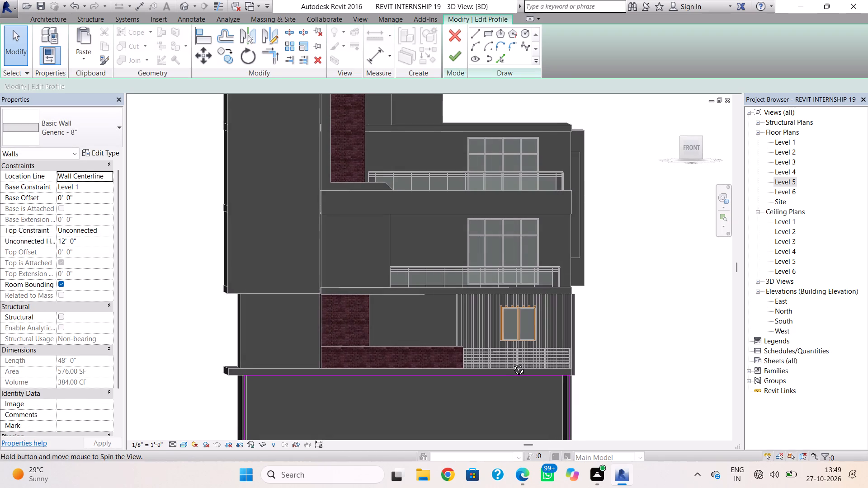
{"action": "right_click_drag", "start_coordinate": [512, 363], "coordinate": [511, 364], "text": "shift"}
{"action": "scroll", "coordinate": [509, 364], "scroll_direction": "down", "scroll_amount": 2}
{"action": "middle_click_drag", "start_coordinate": [505, 335], "coordinate": [513, 307]}
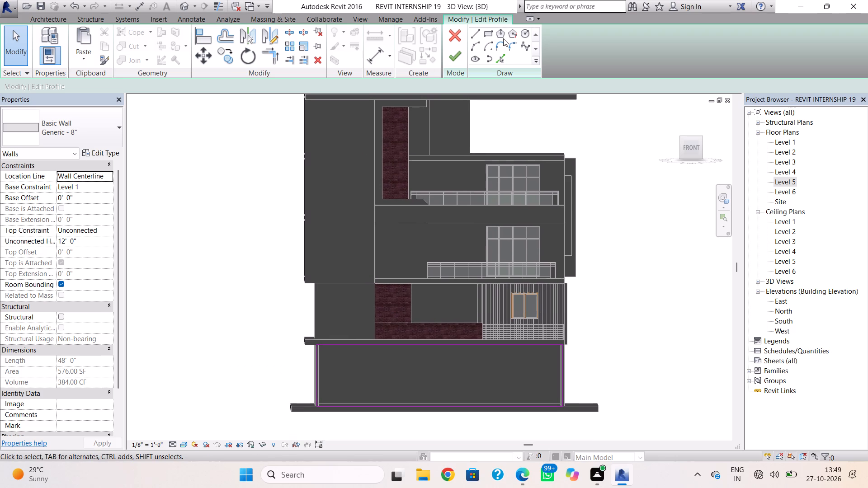
{"action": "left_click", "coordinate": [491, 37]}
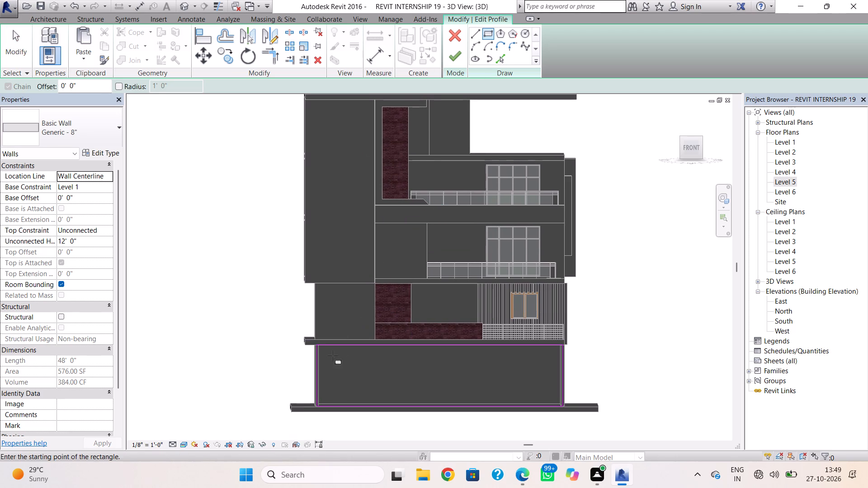
{"action": "left_click", "coordinate": [330, 355]}
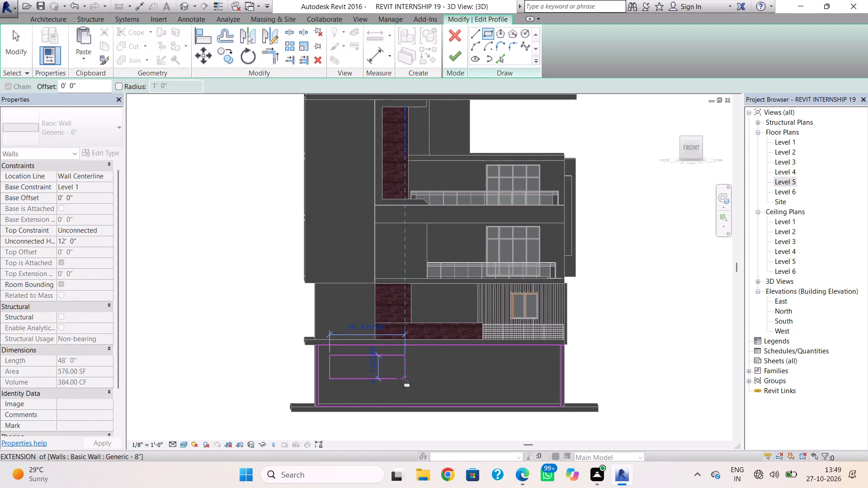
{"action": "left_click", "coordinate": [401, 379]}
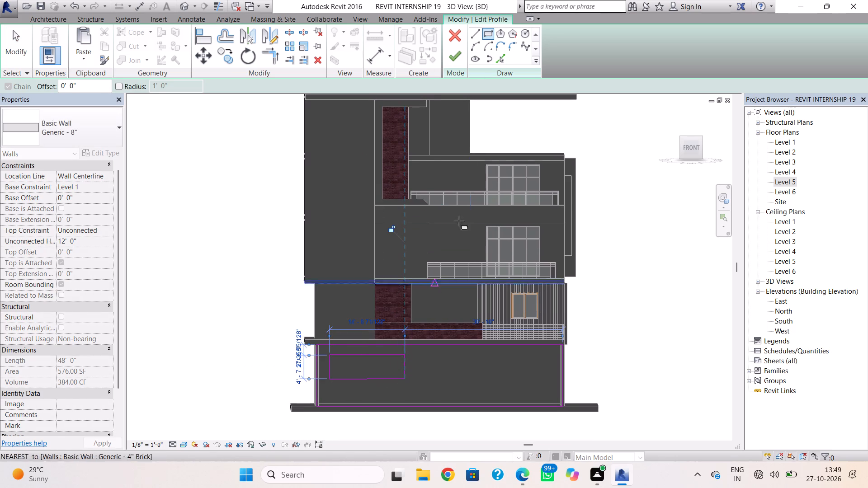
{"action": "left_click", "coordinate": [460, 52]}
{"action": "key", "text": "Escape"}
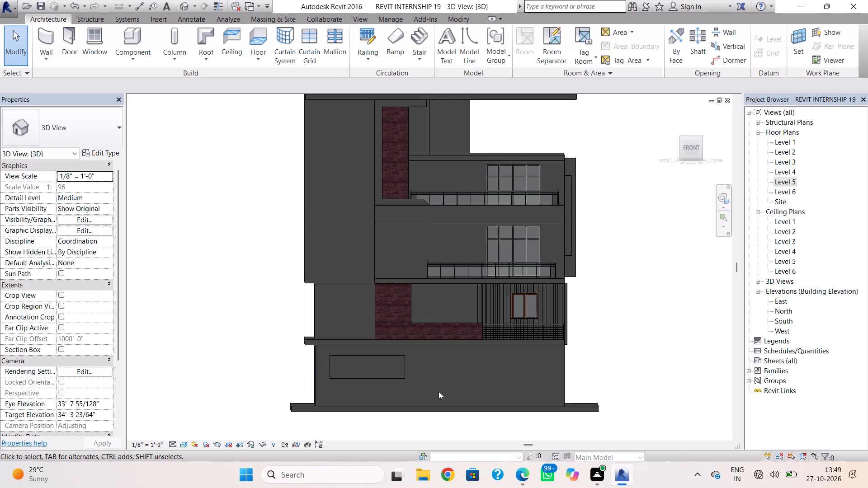
Place two vertical wall reveals on the Level 1 front wall, spaced side by side just right of the rectangular opening.
{"action": "left_click", "coordinate": [44, 50]}
{"action": "left_click", "coordinate": [71, 162]}
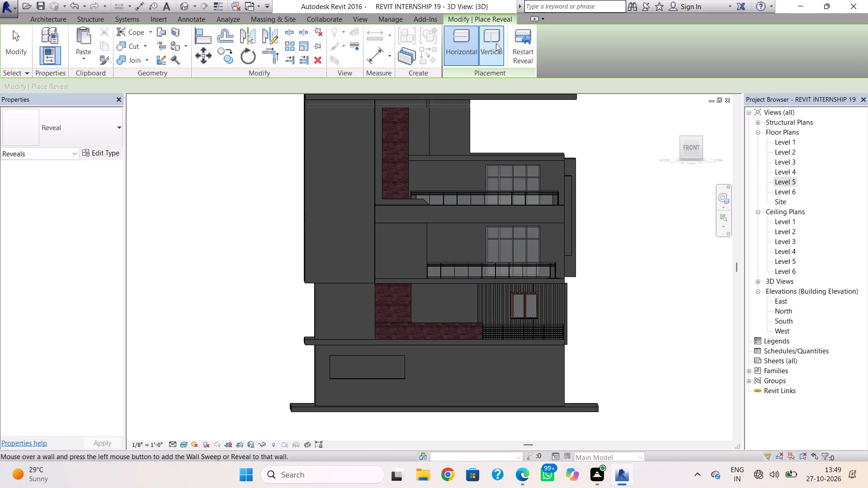
{"action": "left_click", "coordinate": [496, 43]}
{"action": "left_click", "coordinate": [416, 368]}
{"action": "left_click", "coordinate": [427, 373]}
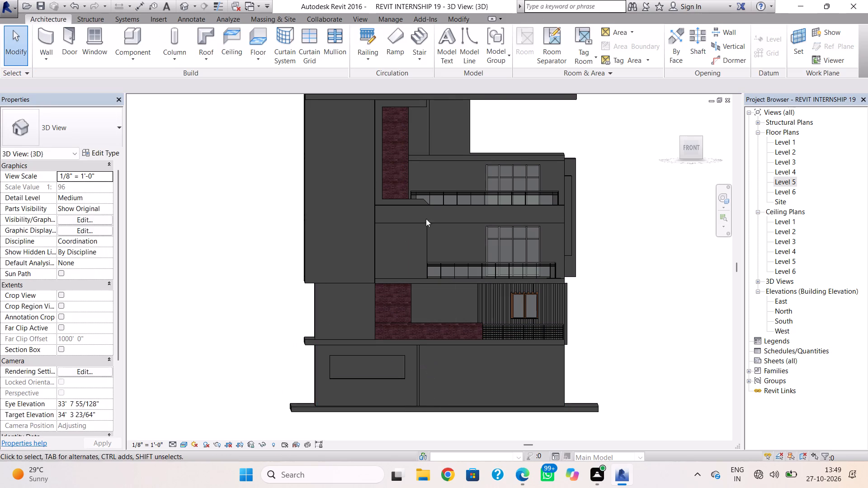
{"action": "left_click", "coordinate": [51, 60]}
{"action": "left_click", "coordinate": [72, 166]}
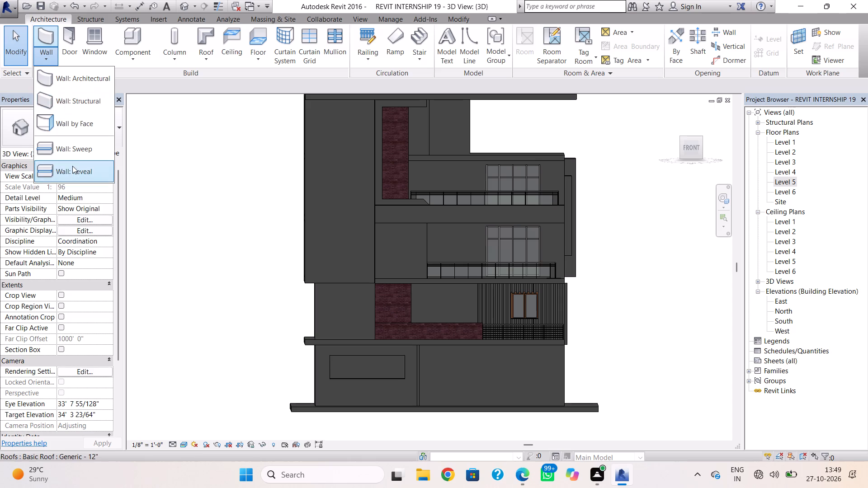
{"action": "left_click", "coordinate": [428, 368]}
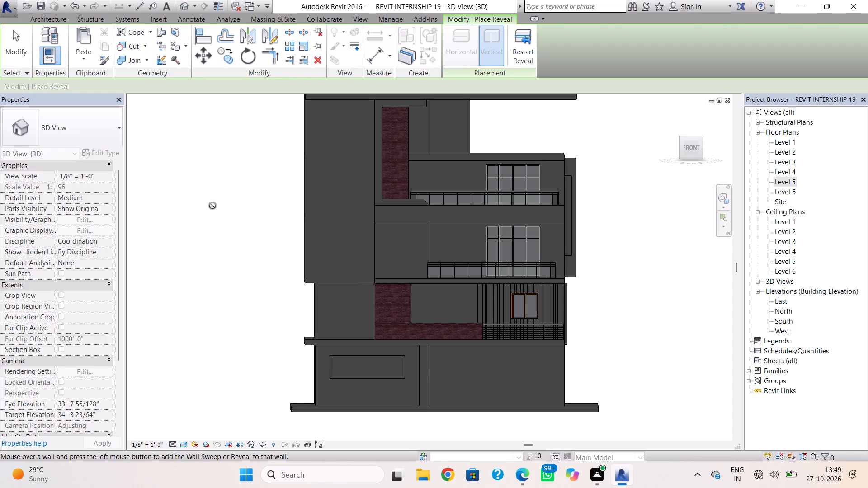
{"action": "left_click", "coordinate": [212, 206]}
Add two more vertical reveals to the Level 1 front wall, continuing the row to the right at similar spacing.
{"action": "left_click", "coordinate": [60, 62]}
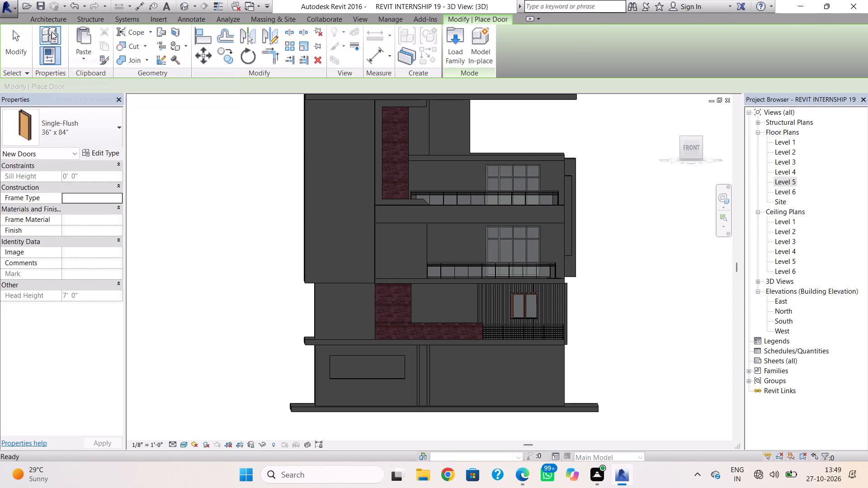
{"action": "left_click", "coordinate": [52, 20]}
{"action": "left_click", "coordinate": [52, 53]}
{"action": "left_click", "coordinate": [77, 176]}
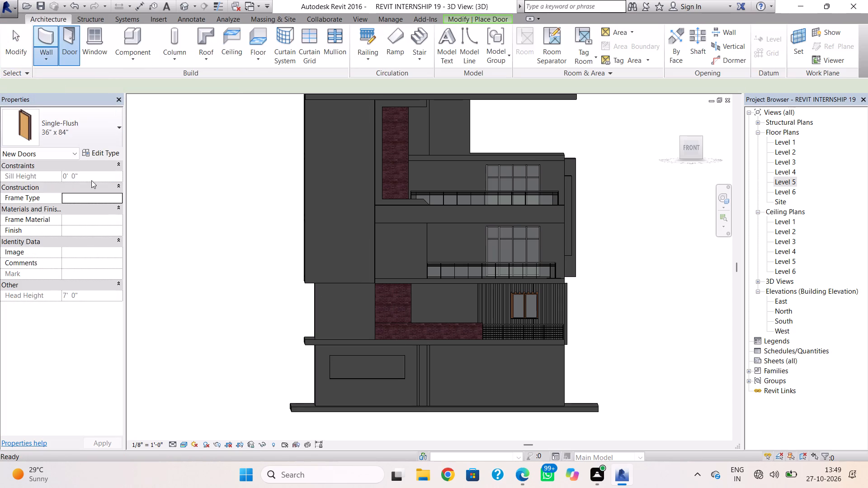
{"action": "double_click", "coordinate": [438, 389]}
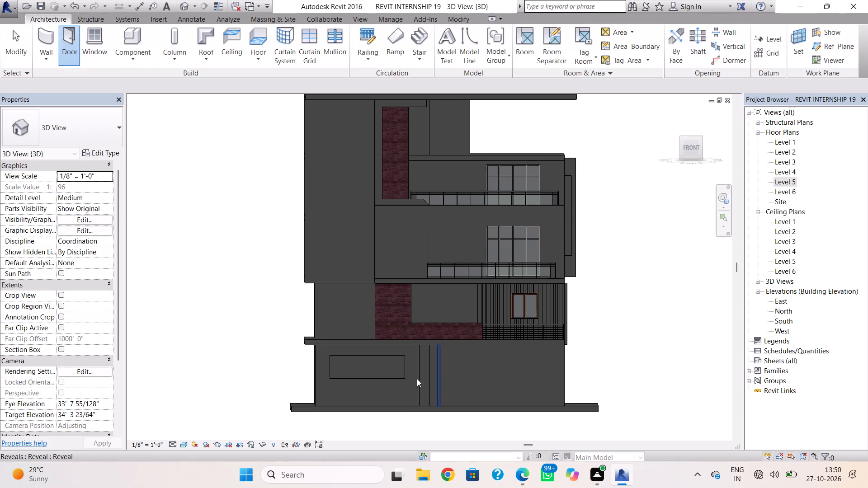
{"action": "left_click", "coordinate": [50, 48]}
{"action": "left_click", "coordinate": [71, 174]}
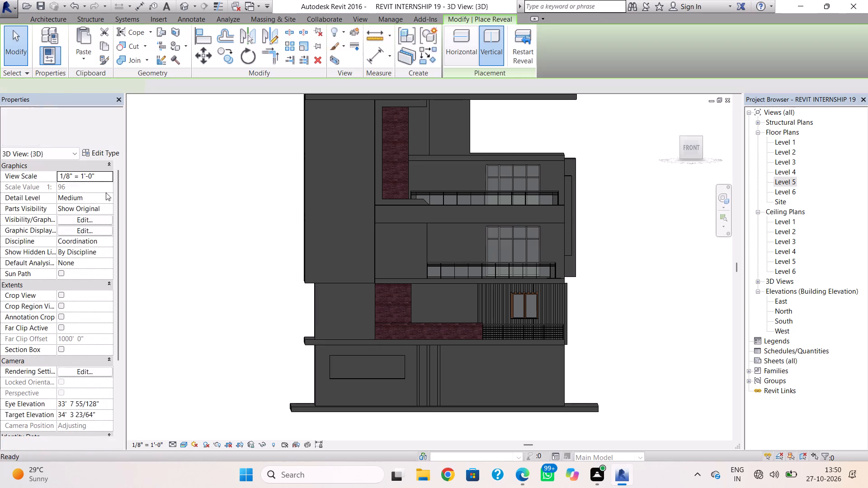
{"action": "double_click", "coordinate": [448, 375]}
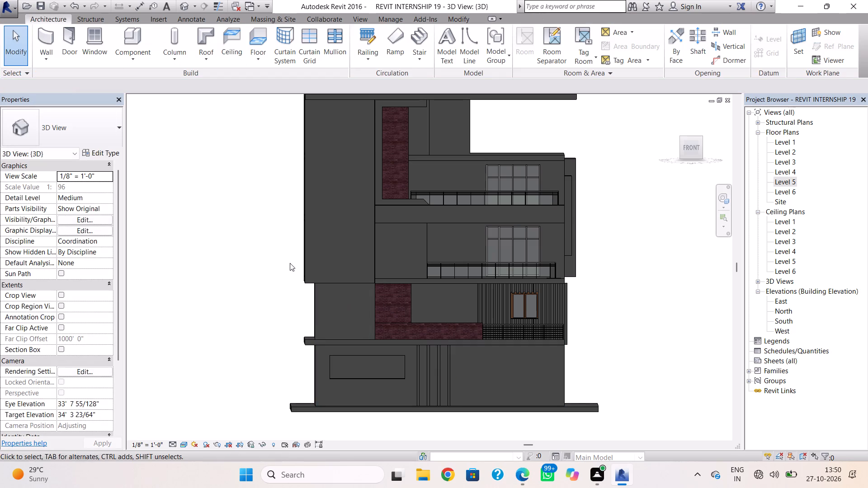
{"action": "key", "text": "Escape"}
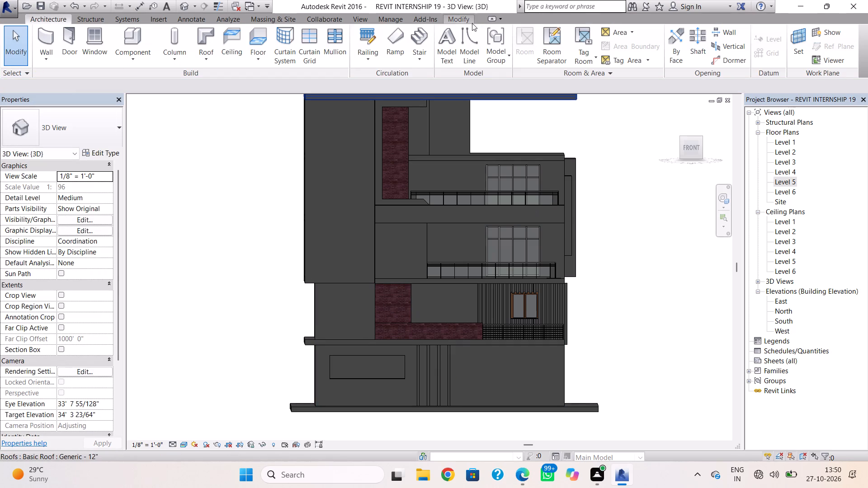
Edit the Level 1 front wall's profile and sketch a full-height rectangle about 14'-7" wide near the wall's right end.
{"action": "left_click", "coordinate": [560, 370]}
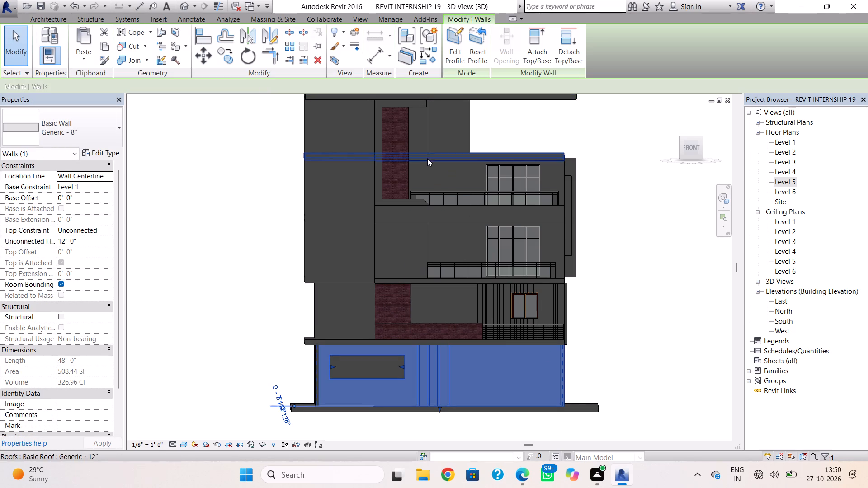
{"action": "left_click", "coordinate": [457, 46]}
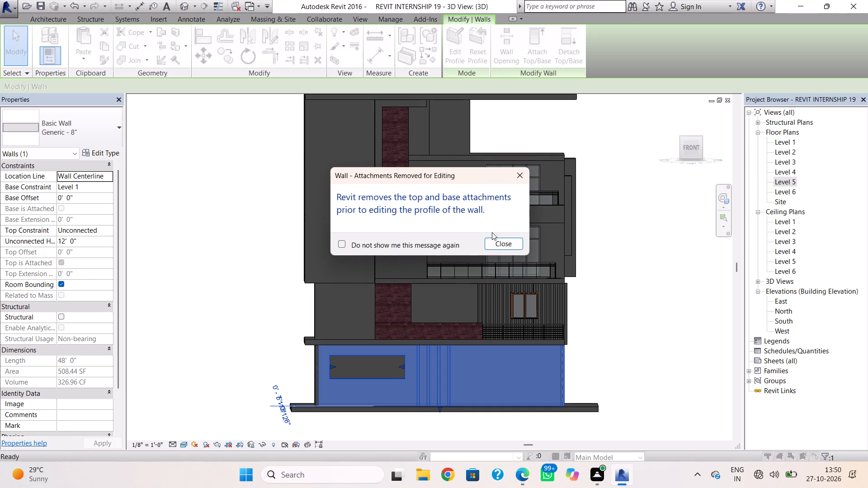
{"action": "left_click", "coordinate": [493, 242]}
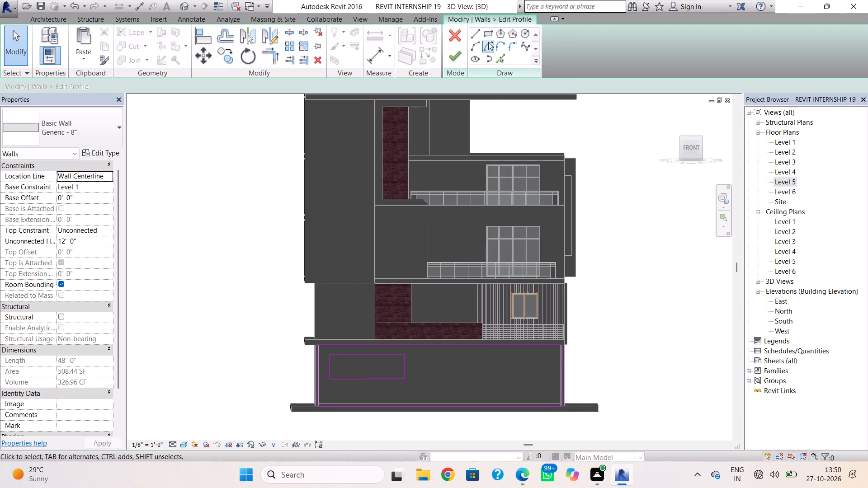
{"action": "left_click", "coordinate": [486, 37]}
{"action": "left_click", "coordinate": [477, 345]}
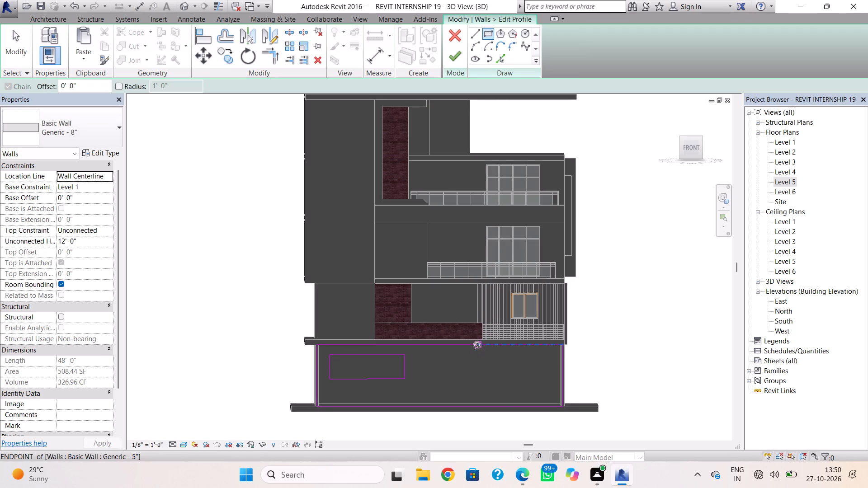
{"action": "left_click", "coordinate": [552, 402]}
{"action": "key", "text": "Escape"}
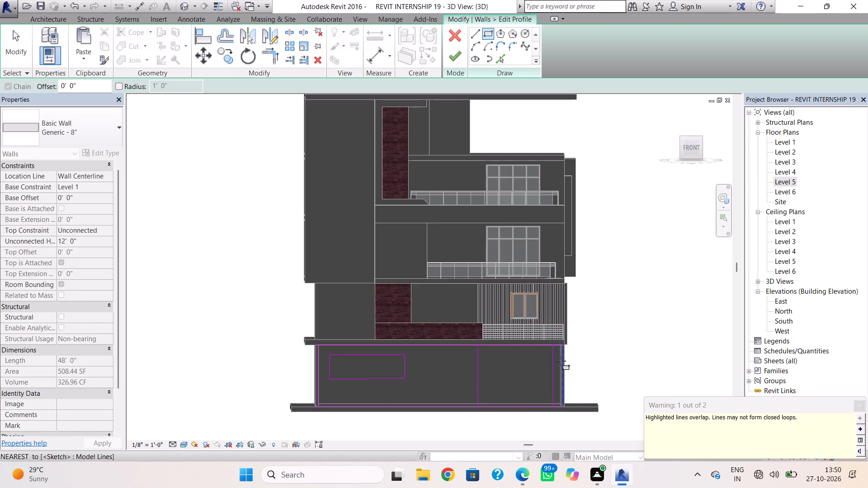
{"action": "key", "text": "Escape"}
Replace the profile's overlapping top lines with separate segments on either side of the 14'-7" wide rectangle.
{"action": "left_click", "coordinate": [534, 344]}
{"action": "key", "text": "Delete"}
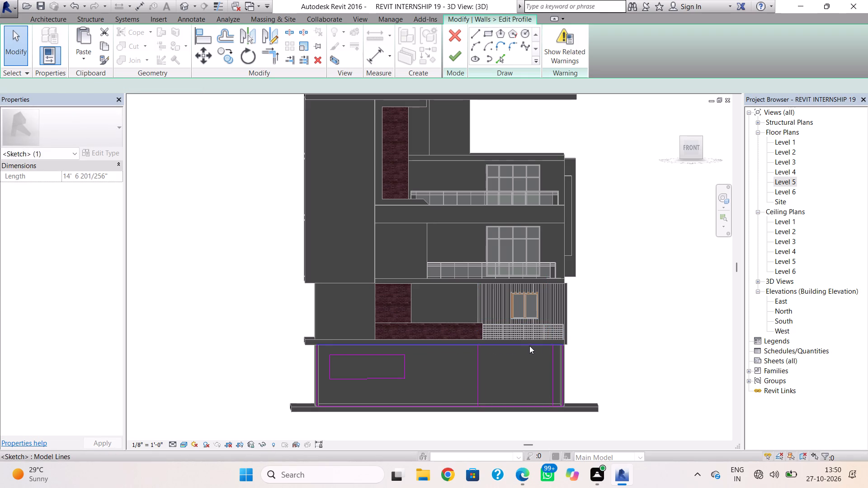
{"action": "left_click", "coordinate": [529, 345]}
{"action": "key", "text": "Delete"}
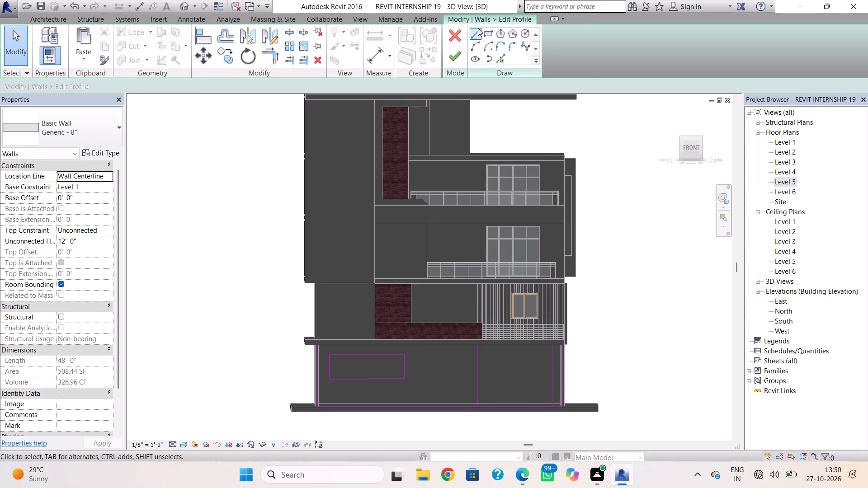
{"action": "left_click", "coordinate": [478, 28]}
{"action": "left_click", "coordinate": [321, 347]}
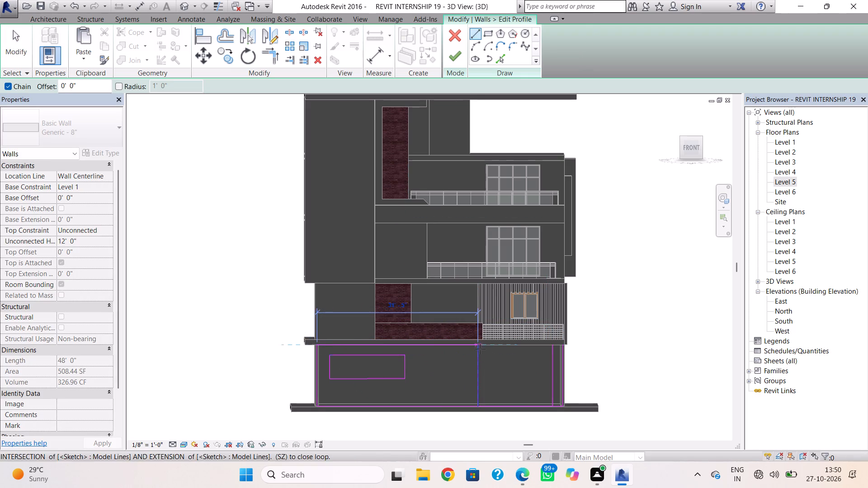
{"action": "left_click", "coordinate": [479, 347]}
{"action": "left_click", "coordinate": [551, 347]}
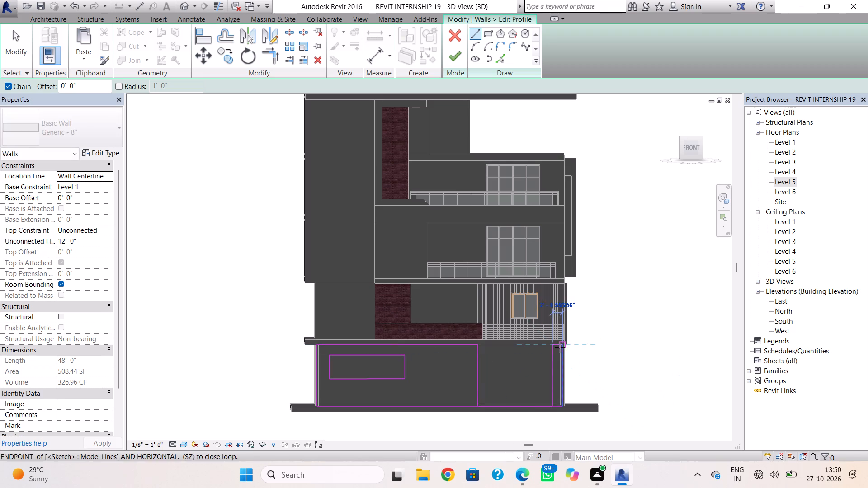
{"action": "left_click", "coordinate": [560, 347]}
{"action": "key", "text": "Escape"}
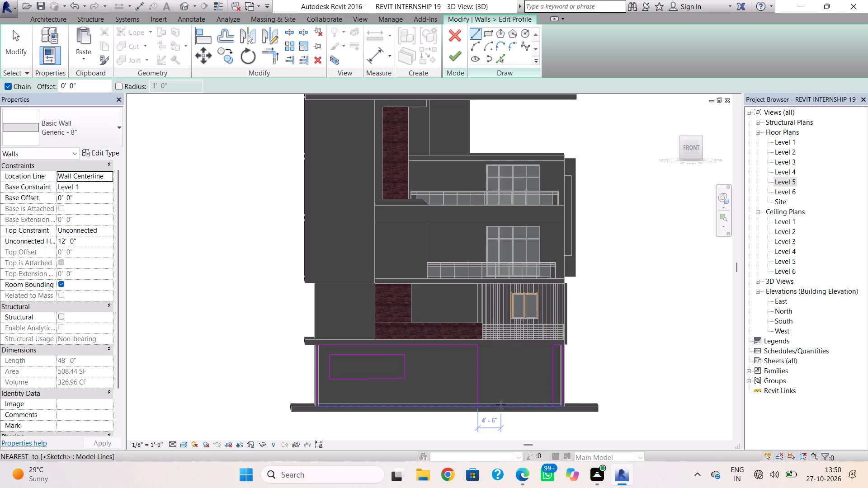
{"action": "key", "text": "Escape"}
Replace the profile's overlapping bottom lines with segments on either side of the rectangle, and finish the front wall's profile edit.
{"action": "left_click", "coordinate": [501, 406]}
{"action": "key", "text": "Delete"}
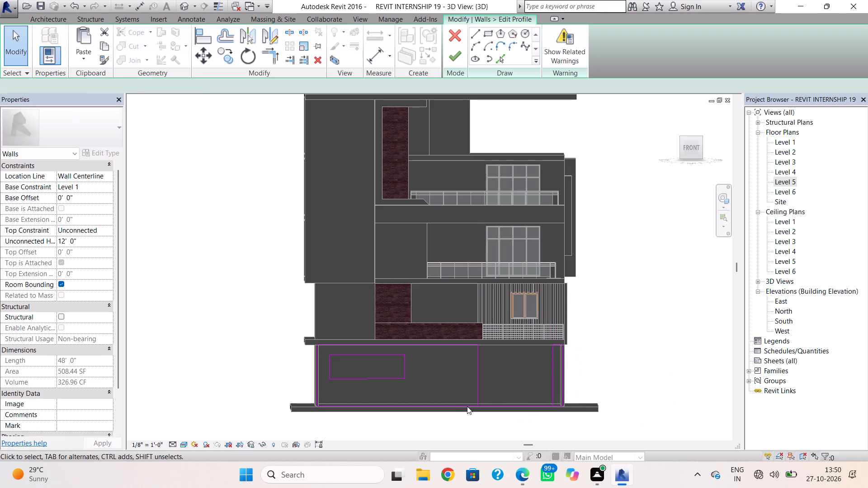
{"action": "left_click", "coordinate": [463, 405]}
{"action": "key", "text": "Delete"}
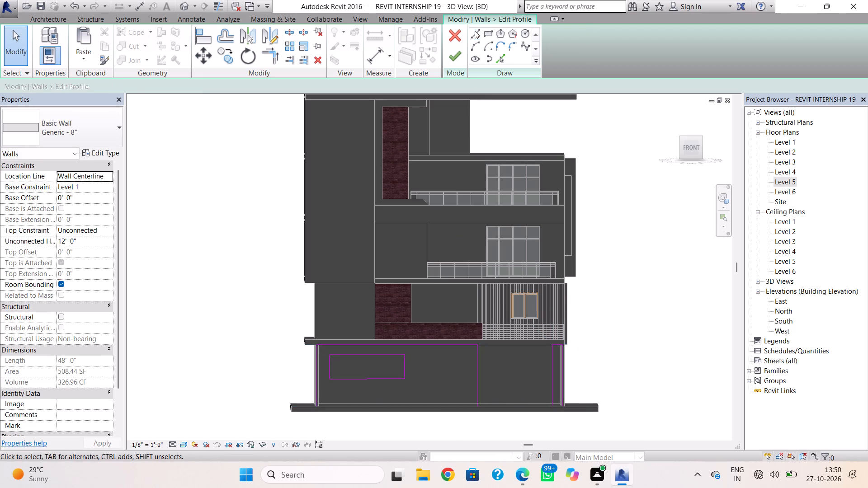
{"action": "left_click", "coordinate": [475, 30]}
{"action": "left_click", "coordinate": [319, 406]}
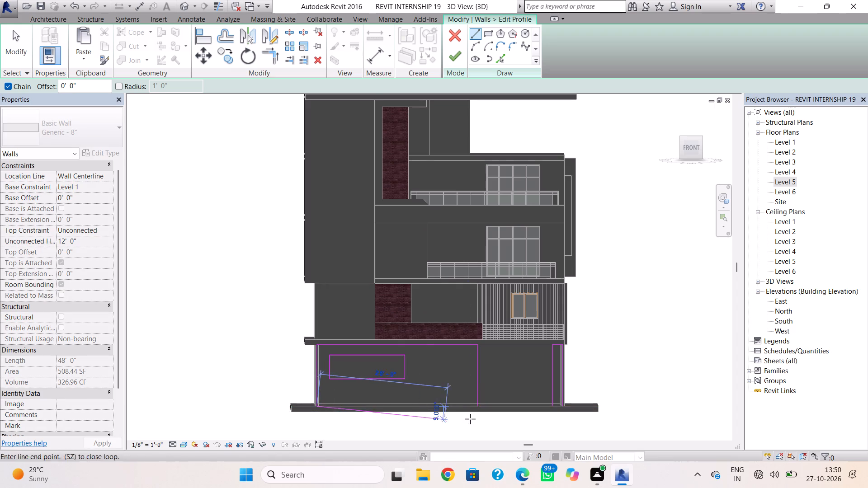
{"action": "left_click", "coordinate": [476, 409]}
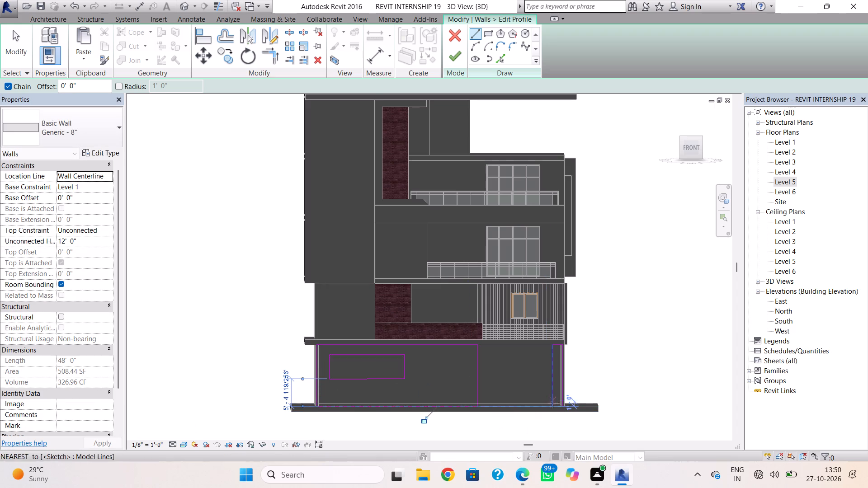
{"action": "left_click", "coordinate": [553, 404]}
{"action": "left_click", "coordinate": [562, 405]}
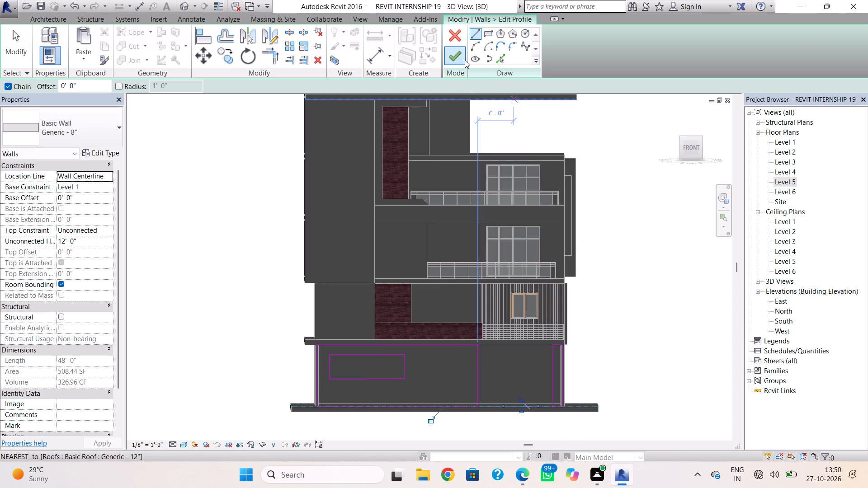
{"action": "left_click", "coordinate": [458, 58]}
{"action": "key", "text": "Escape"}
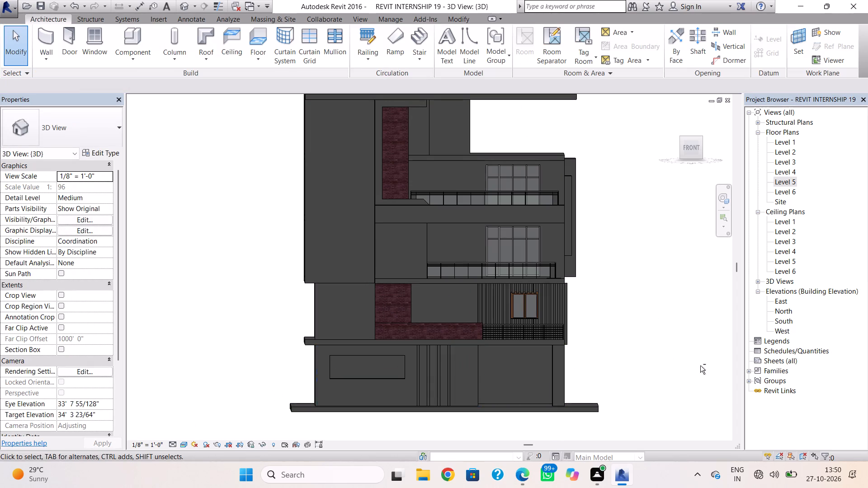
Edit the profile of the 40' long Level 1 right side wall and sketch a full-height rectangle near its front end.
{"action": "right_click_drag", "start_coordinate": [668, 368], "coordinate": [534, 414], "text": "shift"}
{"action": "right_click_drag", "start_coordinate": [519, 408], "coordinate": [508, 408], "text": "shift"}
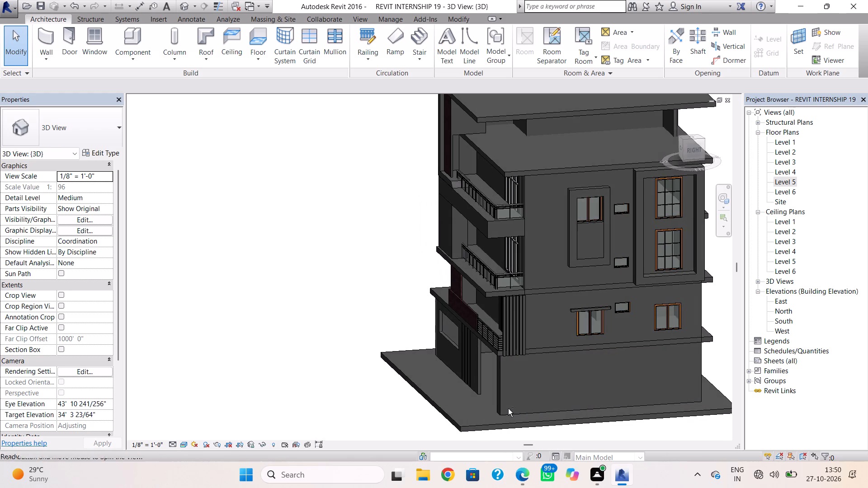
{"action": "double_click", "coordinate": [509, 412]}
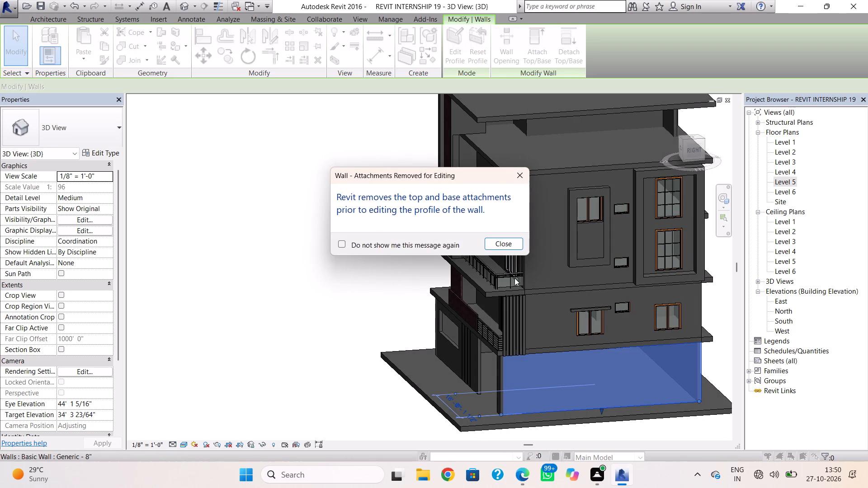
{"action": "left_click", "coordinate": [506, 246]}
{"action": "left_click", "coordinate": [699, 156]}
{"action": "left_click", "coordinate": [698, 153]}
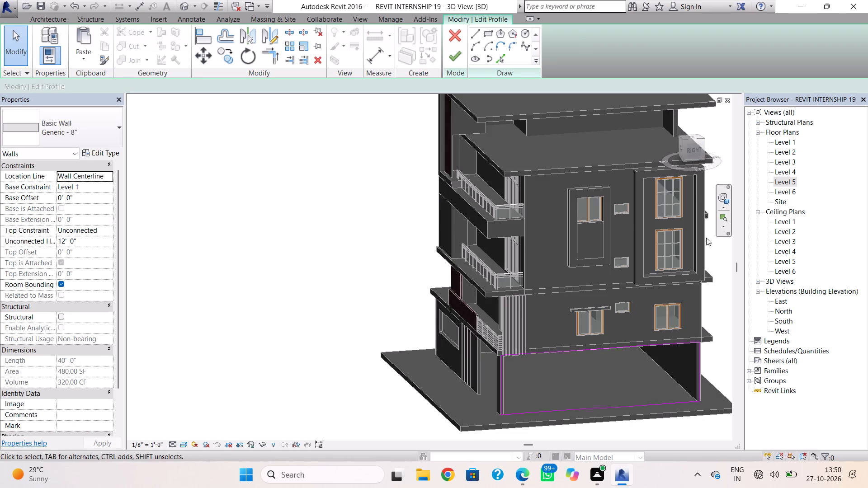
{"action": "right_click_drag", "start_coordinate": [668, 381], "coordinate": [638, 333], "text": "shift"}
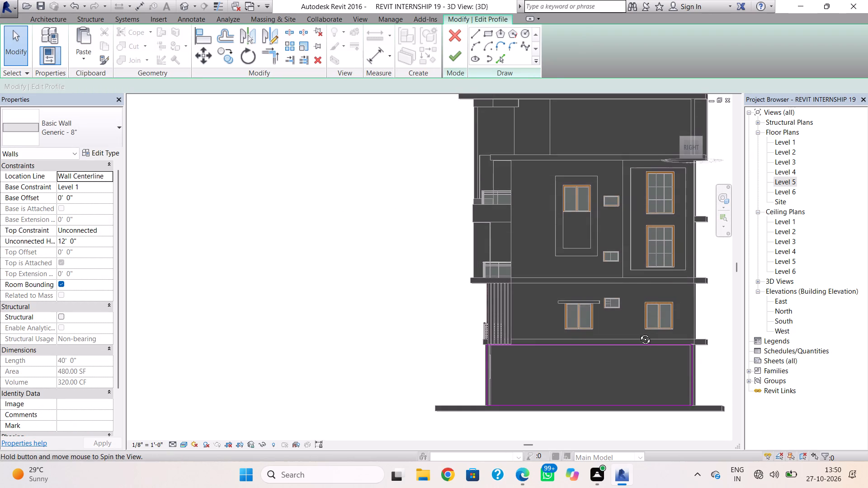
{"action": "right_click_drag", "start_coordinate": [638, 333], "coordinate": [640, 331], "text": "shift"}
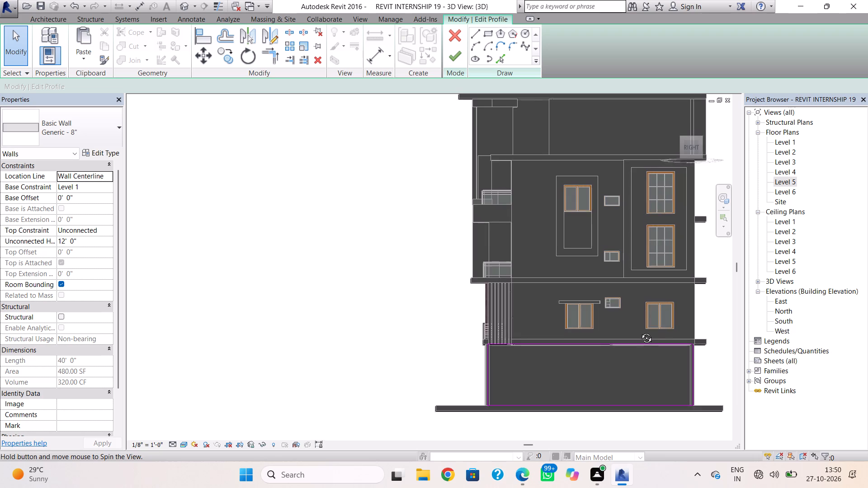
{"action": "right_click_drag", "start_coordinate": [640, 331], "coordinate": [640, 335], "text": "shift"}
{"action": "left_click", "coordinate": [485, 33]}
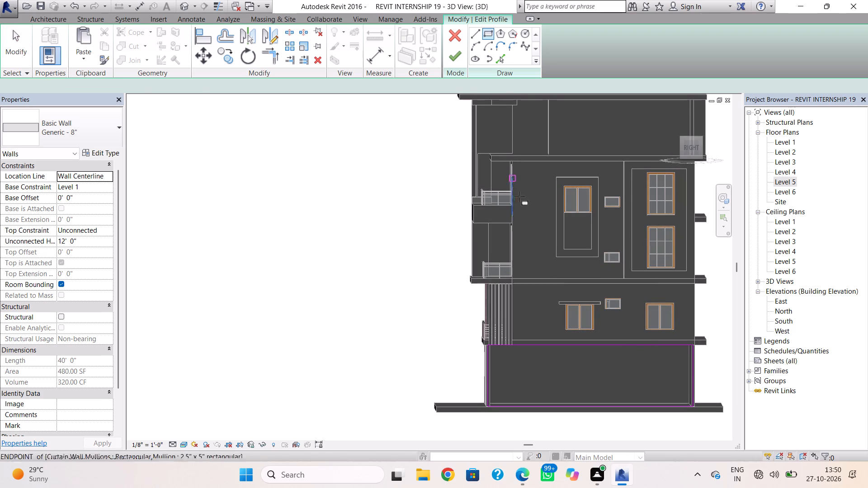
{"action": "left_click", "coordinate": [527, 345]}
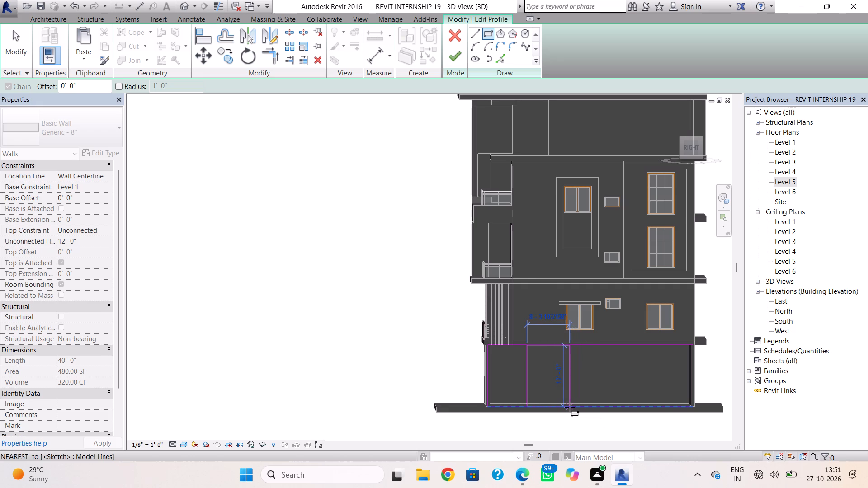
{"action": "left_click", "coordinate": [570, 407]}
{"action": "key", "text": "Escape"}
{"action": "key", "text": "Escape"}
Delete the overlapping top and bottom lines from the right side wall's profile, including the sketched rectangle's horizontal edges.
{"action": "left_click", "coordinate": [577, 344]}
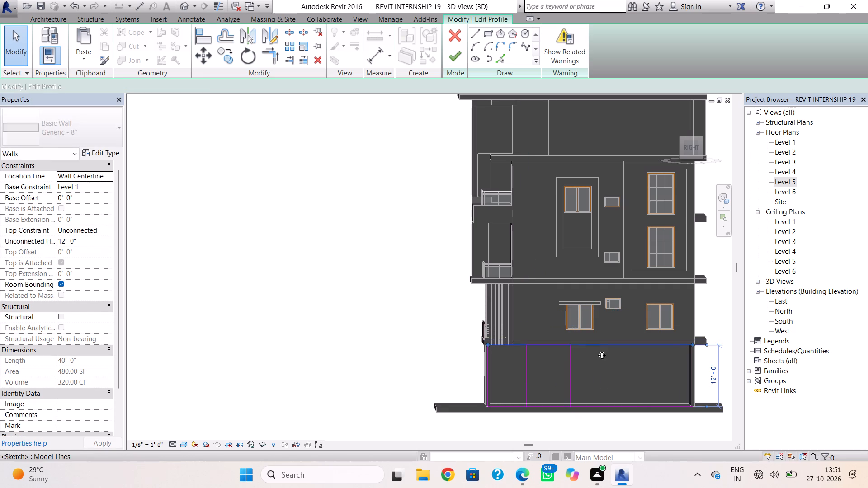
{"action": "key", "text": "Delete"}
{"action": "left_click", "coordinate": [555, 347]}
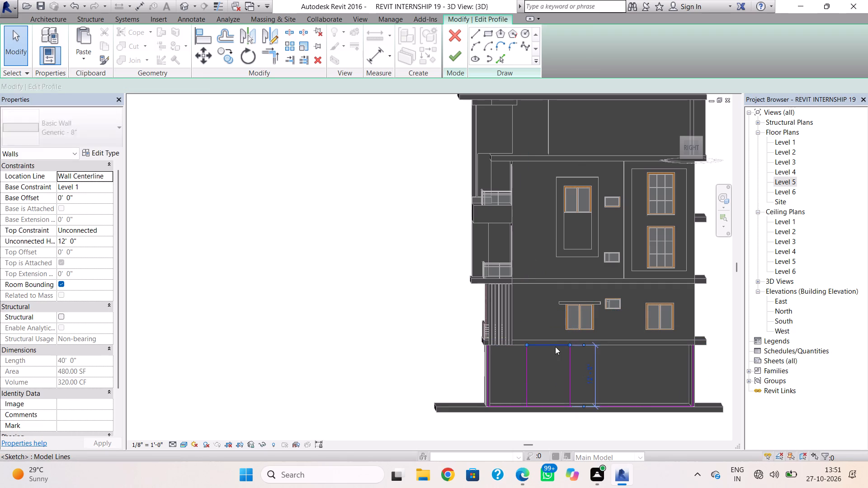
{"action": "key", "text": "Delete"}
{"action": "left_click", "coordinate": [588, 405]}
{"action": "key", "text": "Delete"}
{"action": "left_click", "coordinate": [557, 404]}
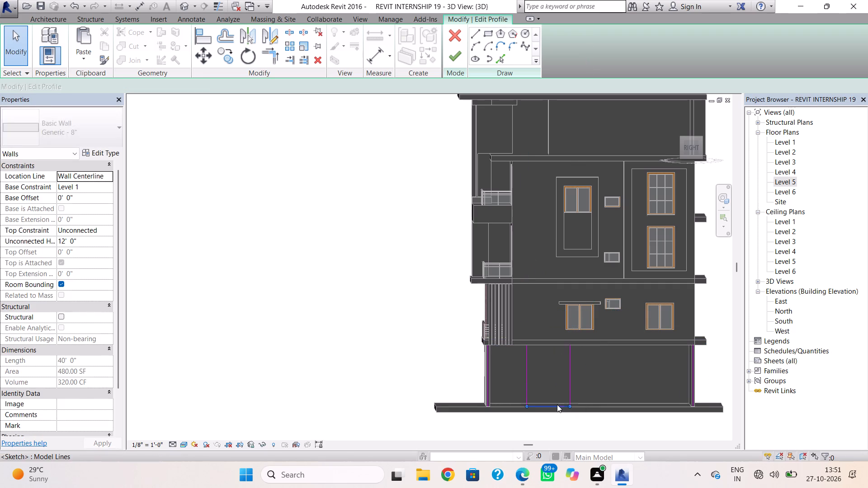
{"action": "key", "text": "Delete"}
Draw new top and bottom lines on either side of the full-height opening, and finish the right side wall's profile edit.
{"action": "left_click", "coordinate": [478, 33]}
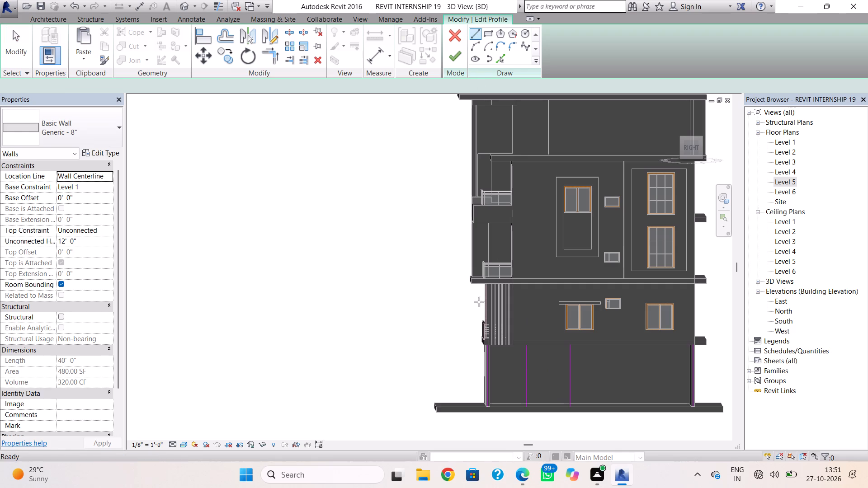
{"action": "left_click", "coordinate": [488, 348]}
{"action": "left_click", "coordinate": [525, 348]}
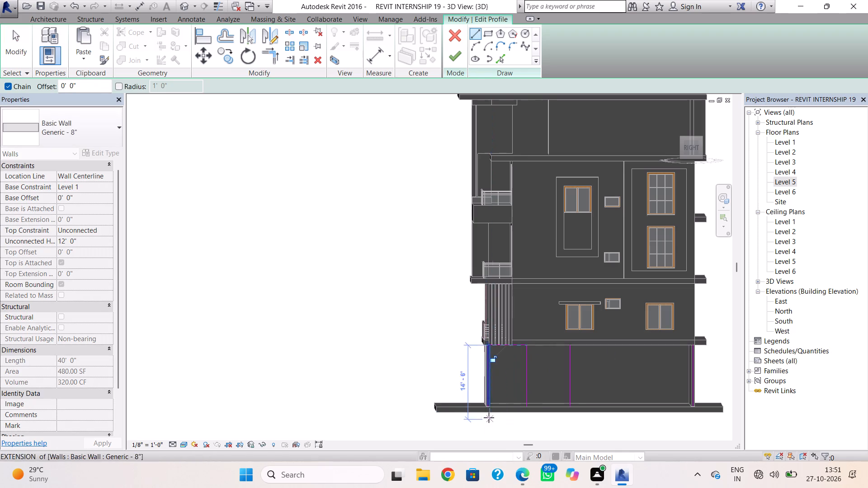
{"action": "left_click", "coordinate": [489, 408]}
{"action": "left_click", "coordinate": [530, 410]}
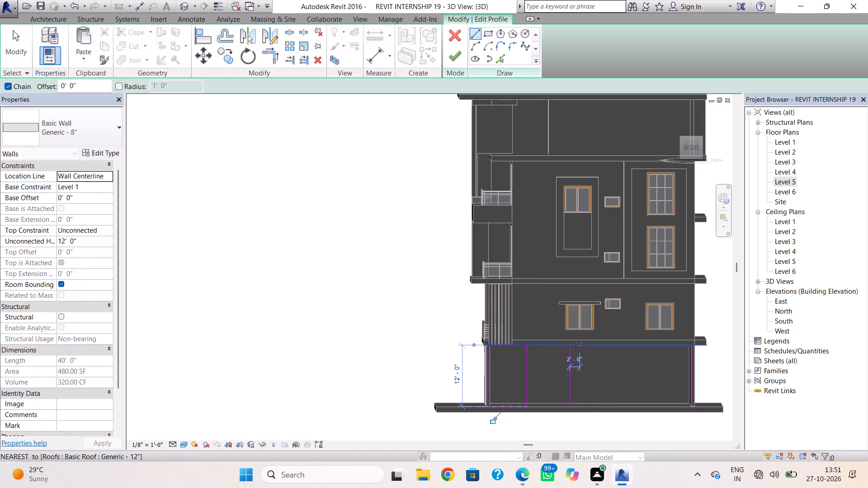
{"action": "left_click", "coordinate": [572, 345]}
{"action": "left_click", "coordinate": [692, 349]}
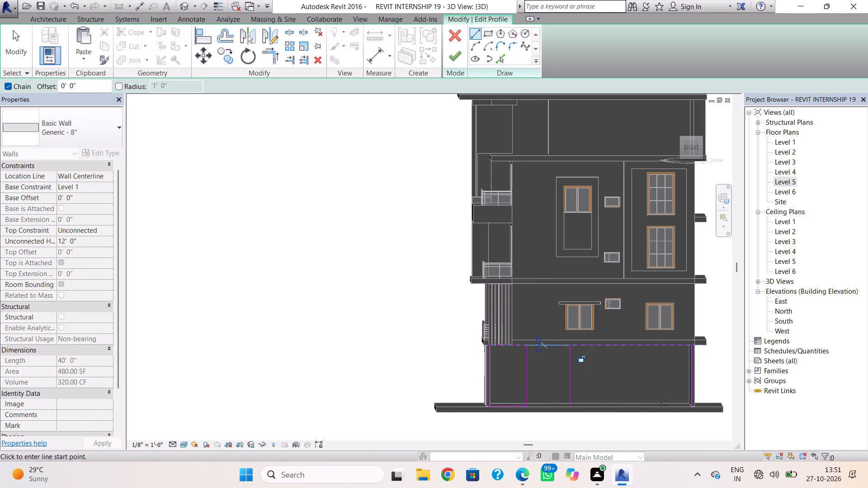
{"action": "left_click", "coordinate": [571, 406]}
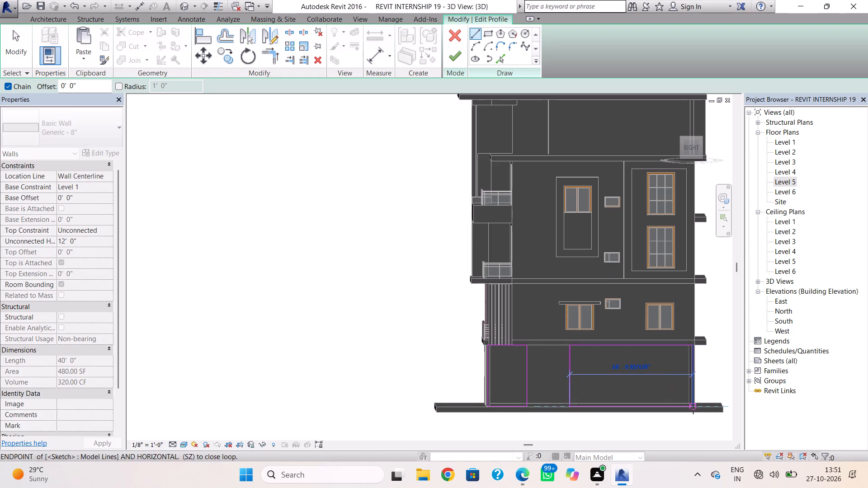
{"action": "left_click", "coordinate": [693, 409]}
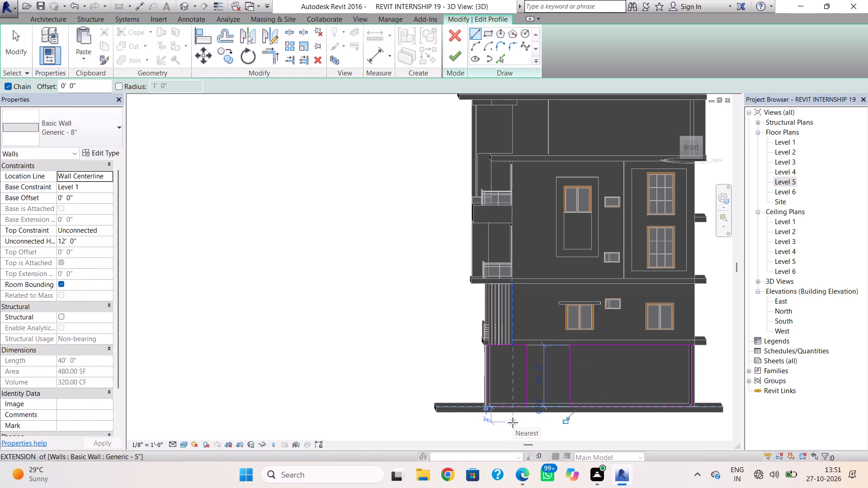
{"action": "key", "text": "Escape"}
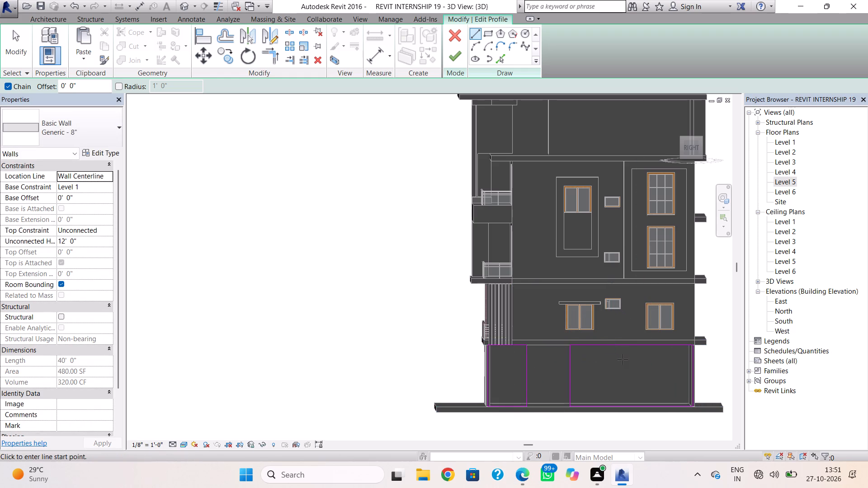
{"action": "left_click", "coordinate": [452, 57]}
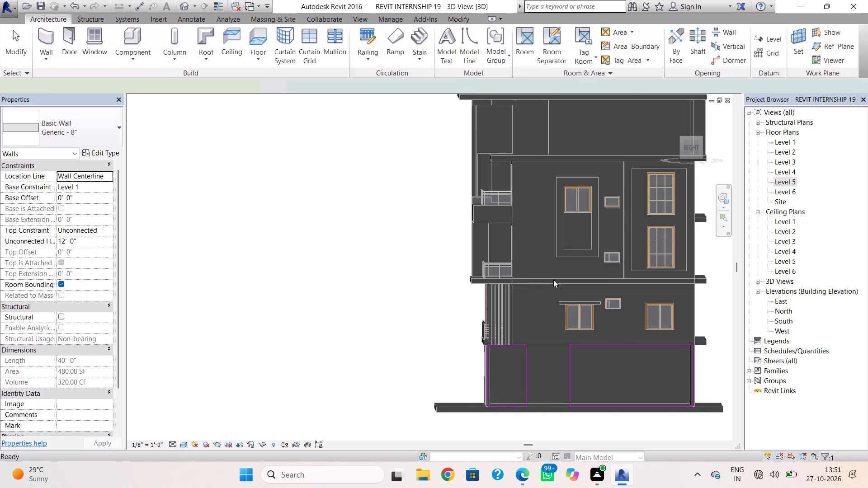
Reopen the right side wall's profile and sketch a 6' high rectangle over the upper half of the section behind the opening.
{"action": "left_click", "coordinate": [453, 45]}
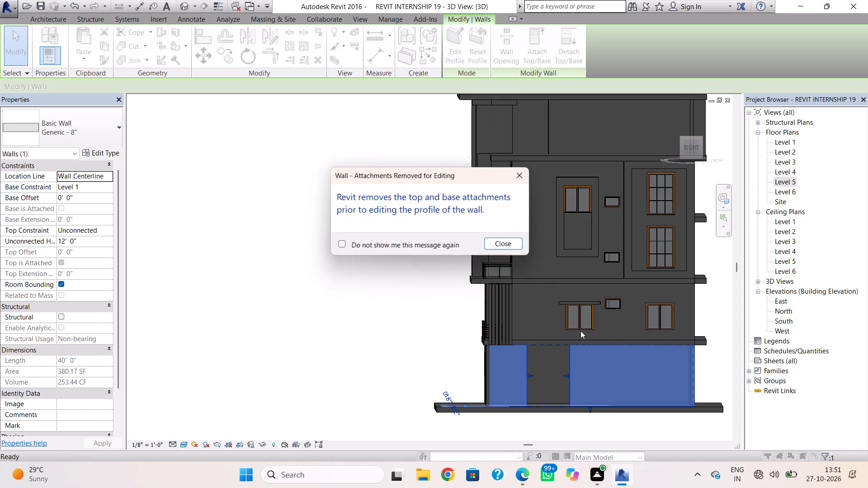
{"action": "left_click", "coordinate": [523, 248]}
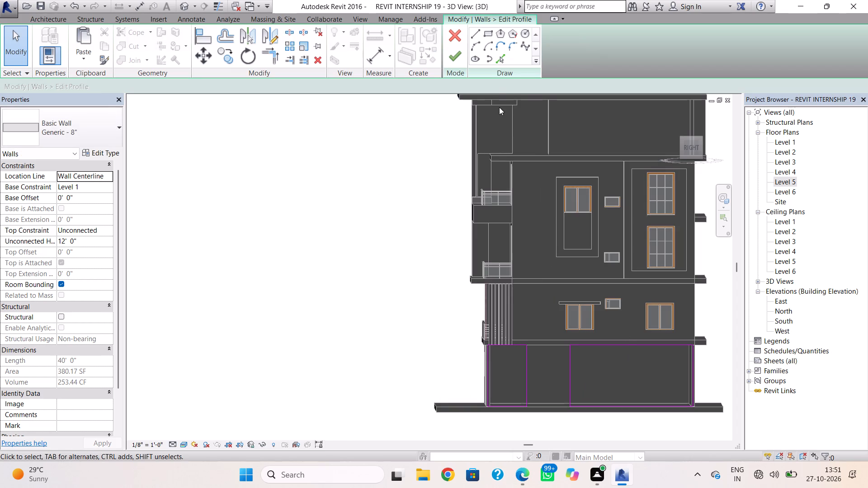
{"action": "left_click", "coordinate": [488, 31]}
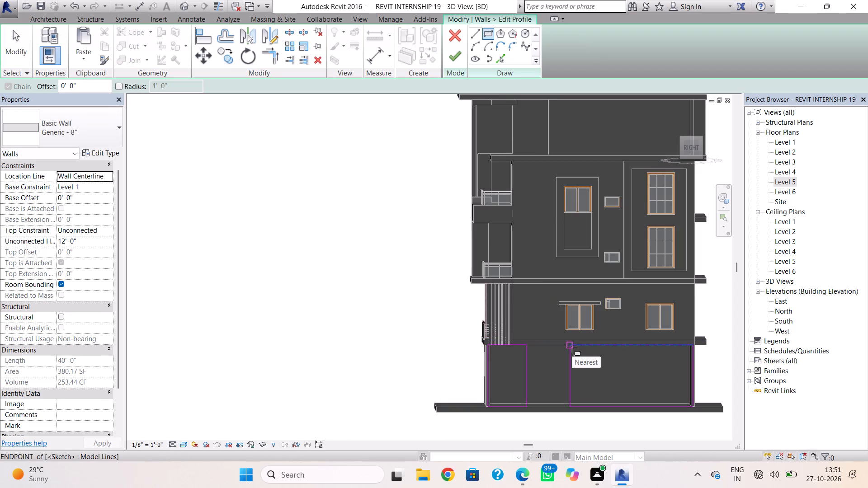
{"action": "left_click", "coordinate": [572, 347]}
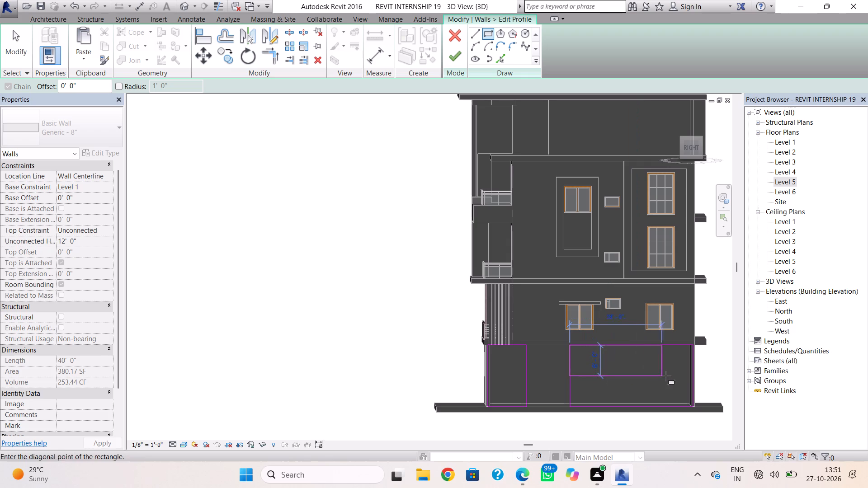
{"action": "left_click", "coordinate": [689, 376]}
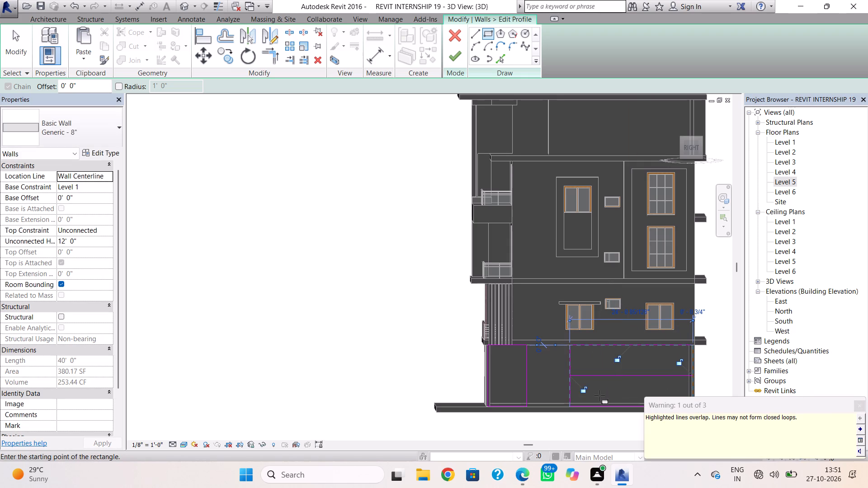
Shorten the opening's rear edge to the 6' rectangle's lower line, and delete the overlapping side and top lines above the rear section.
{"action": "key", "text": "Escape"}
{"action": "key", "text": "Escape"}
{"action": "left_click", "coordinate": [574, 362]}
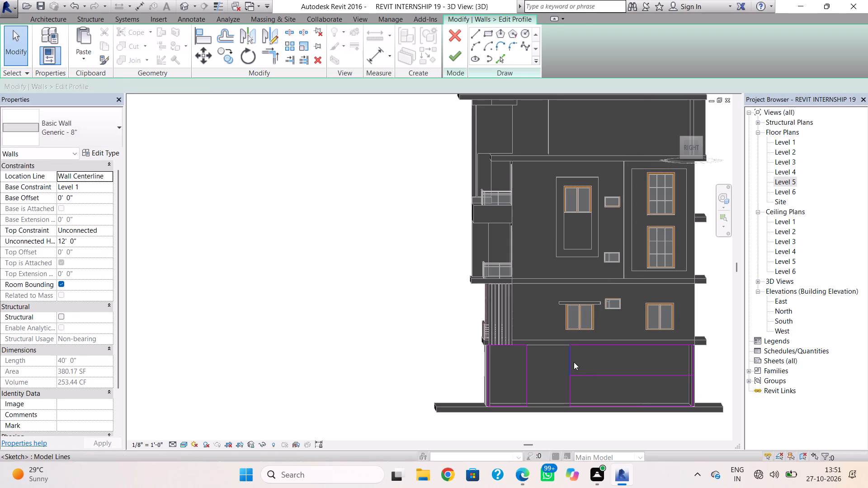
{"action": "key", "text": "Delete"}
{"action": "left_click", "coordinate": [572, 366]}
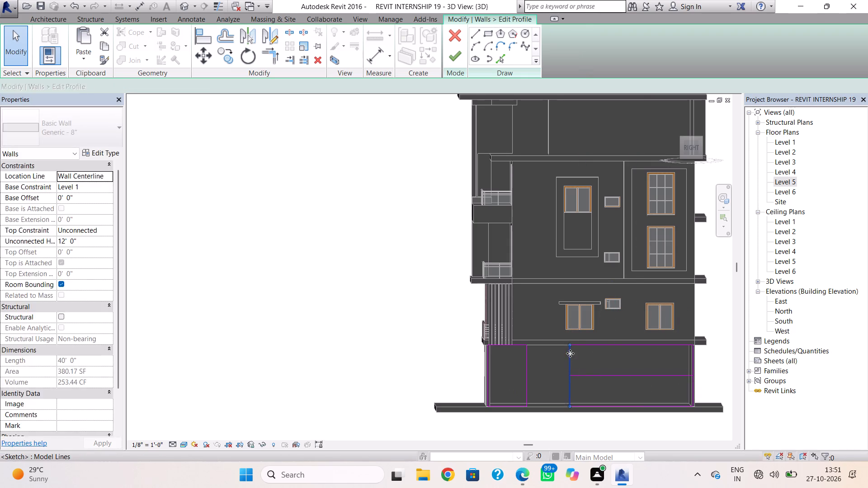
{"action": "left_click_drag", "start_coordinate": [569, 344], "coordinate": [572, 374]}
{"action": "left_click", "coordinate": [576, 358]}
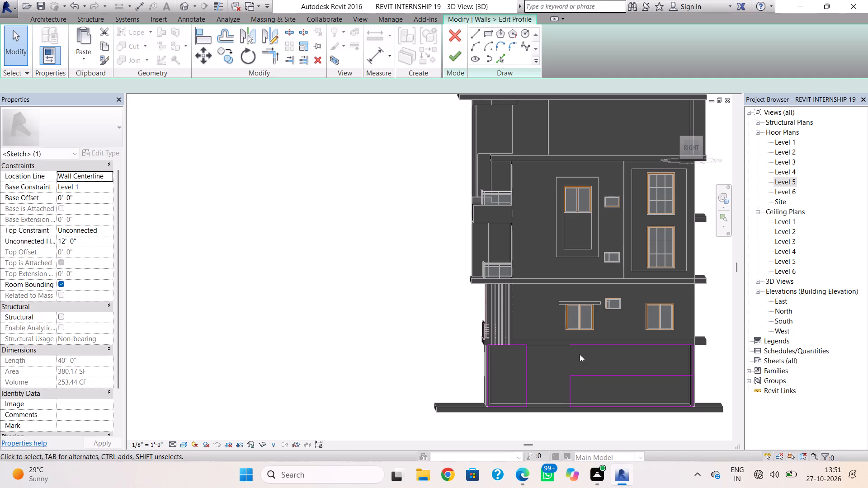
{"action": "left_click", "coordinate": [588, 344]}
{"action": "key", "text": "Delete"}
{"action": "key", "text": "Delete"}
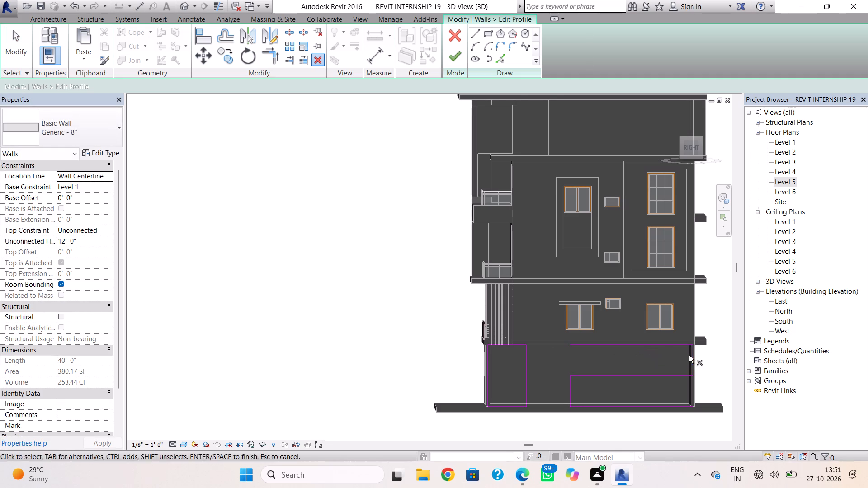
{"action": "left_click", "coordinate": [666, 346]}
{"action": "key", "text": "Delete"}
Delete the rectangle's rear side line, shorten the wall's rear edge to the 6' line, and finish the profile edit.
{"action": "left_click", "coordinate": [691, 357]}
{"action": "left_click_drag", "start_coordinate": [691, 344], "coordinate": [692, 345]}
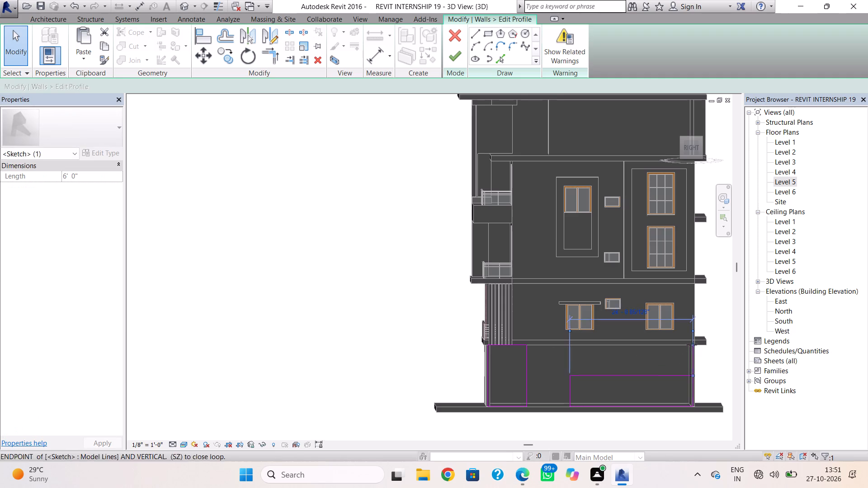
{"action": "left_click_drag", "start_coordinate": [692, 345], "coordinate": [695, 375]}
{"action": "key", "text": "Delete"}
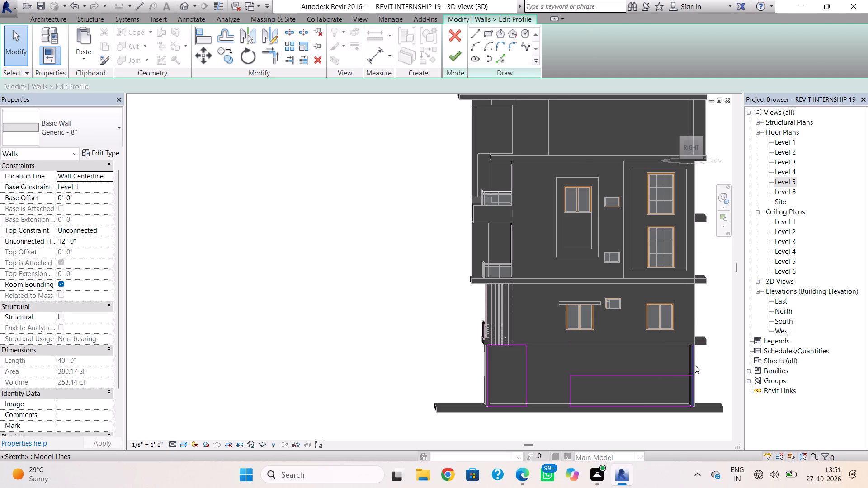
{"action": "left_click", "coordinate": [691, 363]}
{"action": "left_click_drag", "start_coordinate": [692, 346], "coordinate": [694, 375]}
{"action": "left_click", "coordinate": [710, 366]}
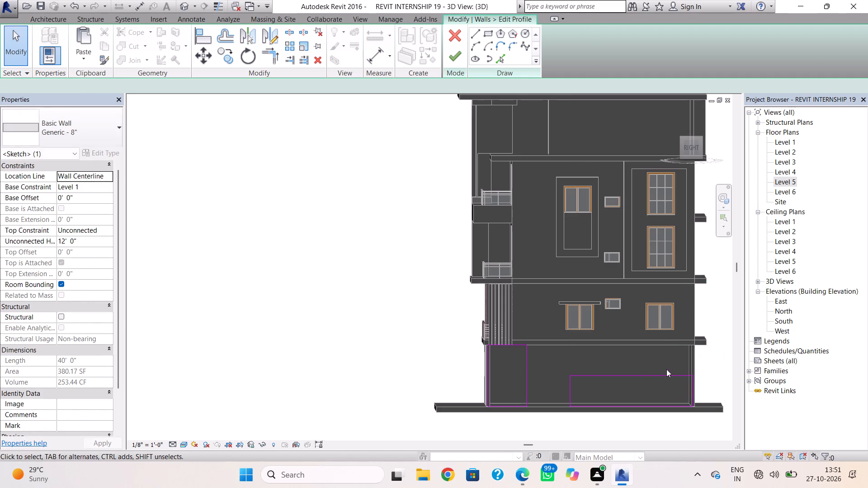
{"action": "left_click", "coordinate": [463, 52]}
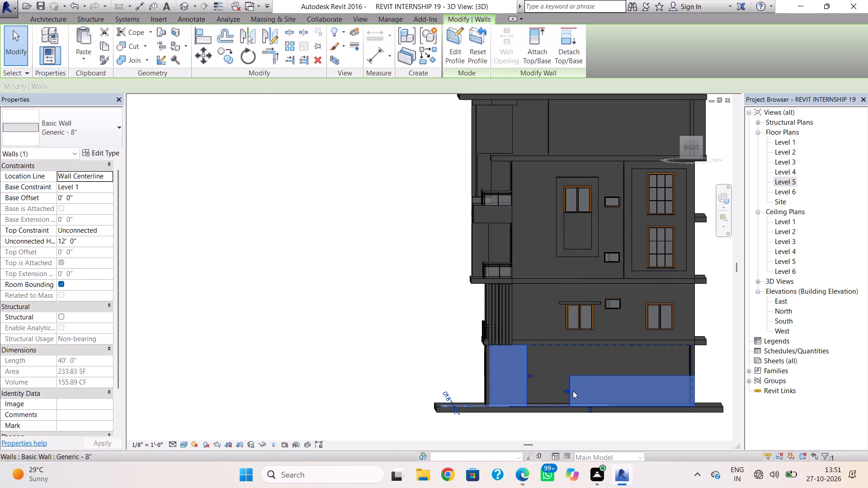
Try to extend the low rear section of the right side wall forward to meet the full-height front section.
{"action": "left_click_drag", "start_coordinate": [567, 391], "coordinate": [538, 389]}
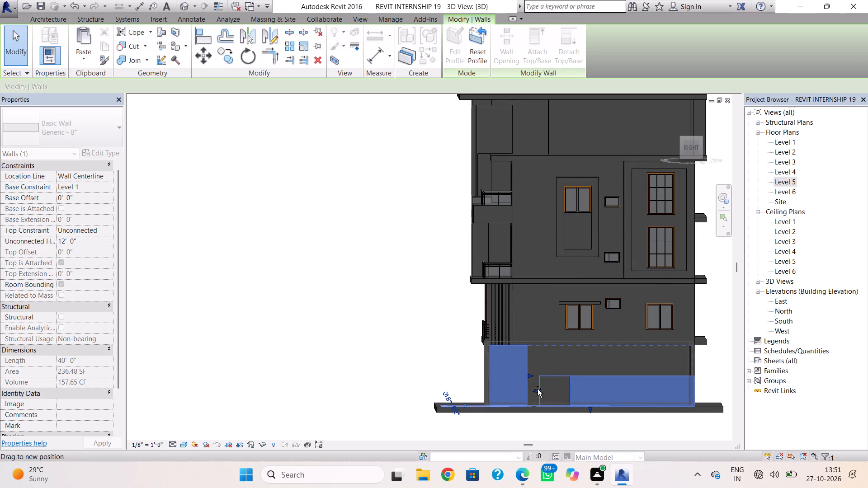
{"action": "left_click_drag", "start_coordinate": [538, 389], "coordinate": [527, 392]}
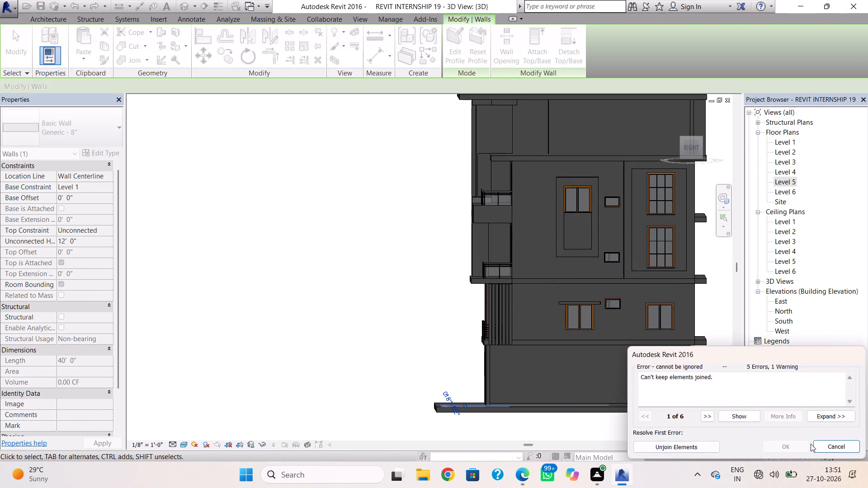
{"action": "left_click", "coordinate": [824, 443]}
Extend the low rear section of the right side wall forward to just short of the full-height front section.
{"action": "left_click", "coordinate": [570, 389]}
{"action": "scroll", "coordinate": [567, 389], "scroll_direction": "up", "scroll_amount": 2}
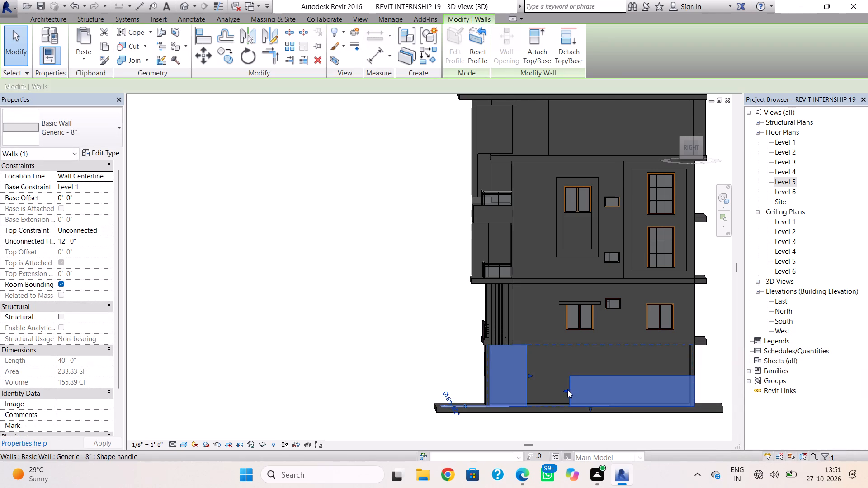
{"action": "scroll", "coordinate": [567, 390], "scroll_direction": "up", "scroll_amount": 1}
{"action": "left_click_drag", "start_coordinate": [568, 392], "coordinate": [521, 404]}
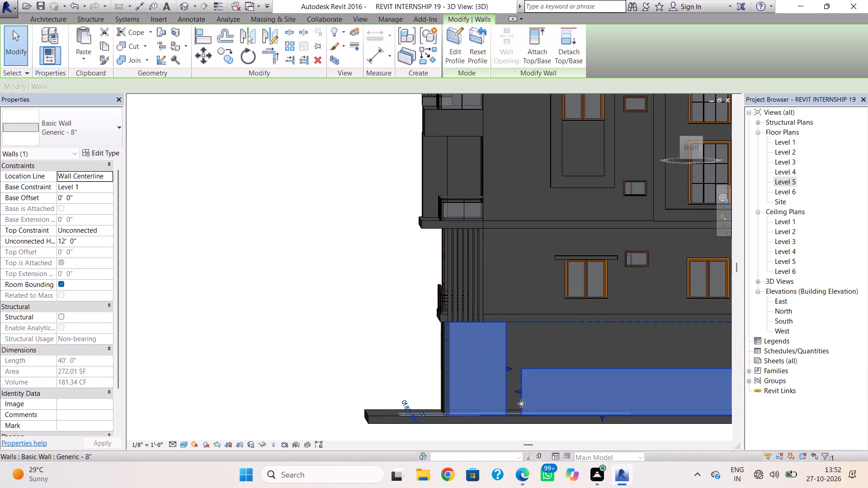
{"action": "left_click_drag", "start_coordinate": [520, 398], "coordinate": [509, 405]}
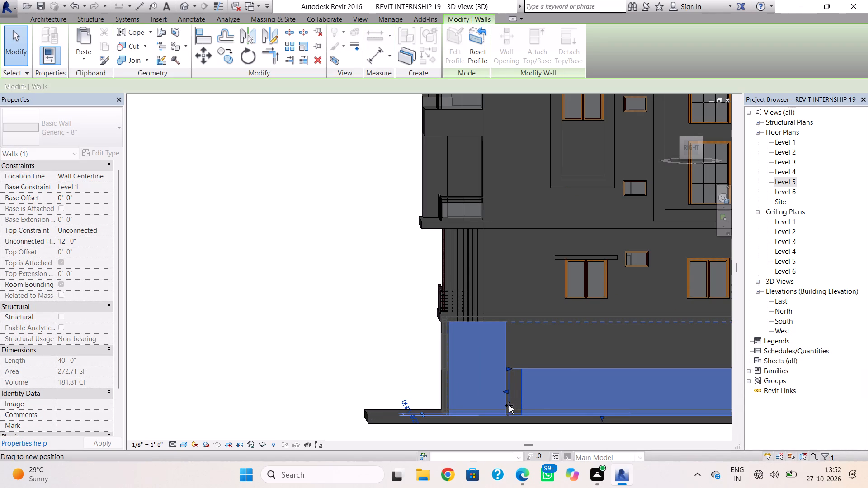
{"action": "left_click_drag", "start_coordinate": [509, 405], "coordinate": [508, 410]}
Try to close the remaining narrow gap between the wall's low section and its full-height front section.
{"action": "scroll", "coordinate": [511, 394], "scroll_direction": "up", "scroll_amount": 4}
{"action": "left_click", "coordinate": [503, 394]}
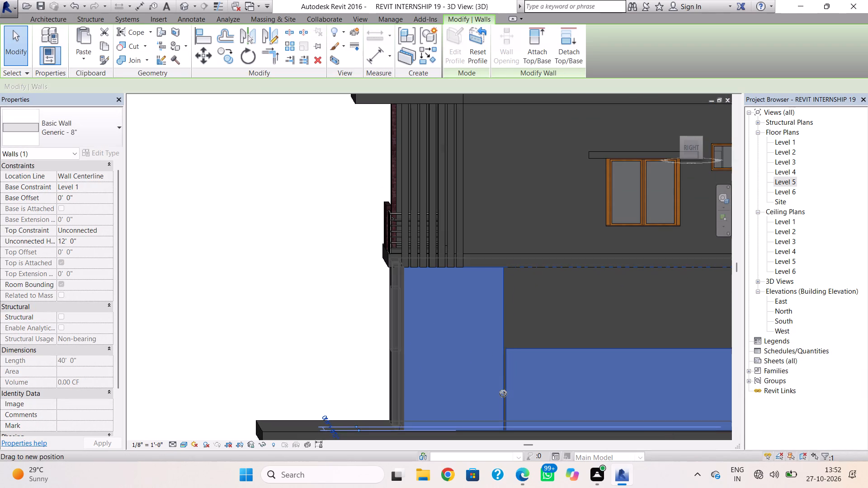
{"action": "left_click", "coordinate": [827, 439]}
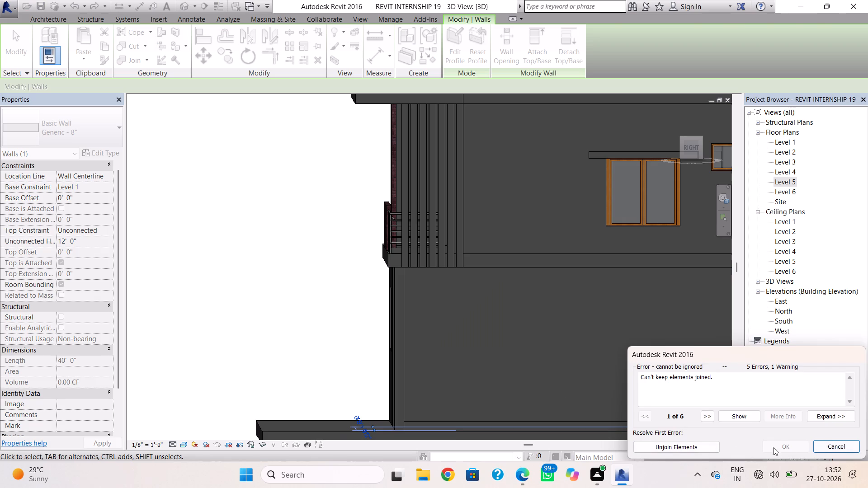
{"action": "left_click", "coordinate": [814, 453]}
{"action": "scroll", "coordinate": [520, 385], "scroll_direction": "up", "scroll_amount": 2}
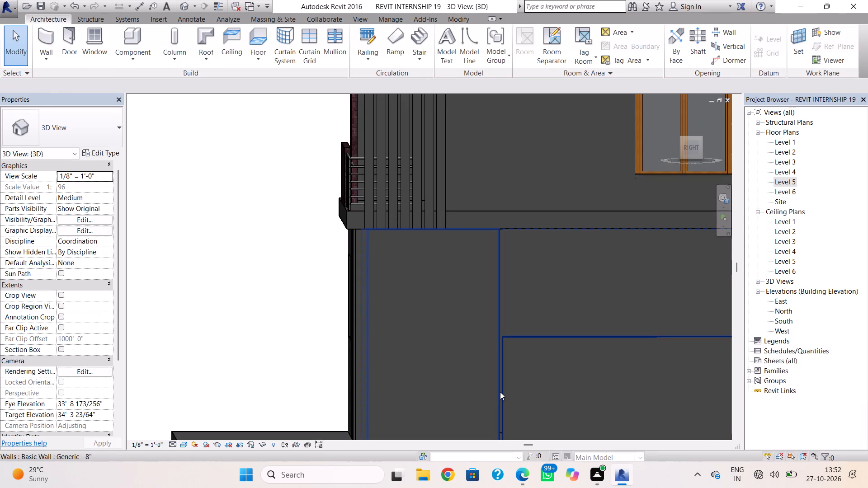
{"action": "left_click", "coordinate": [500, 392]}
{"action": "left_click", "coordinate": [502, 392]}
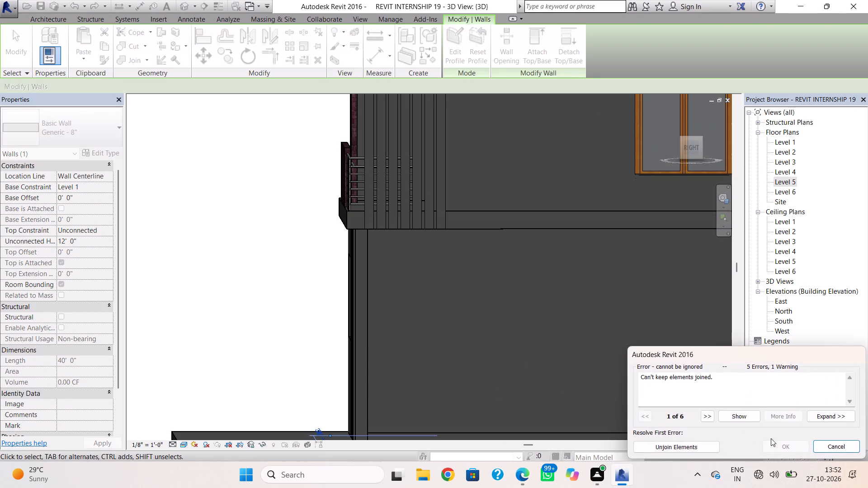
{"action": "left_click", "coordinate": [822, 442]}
Reopen the right side wall's profile, delete the low section's front vertical line, and extend its top and base lines to the full-height section.
{"action": "double_click", "coordinate": [594, 339]}
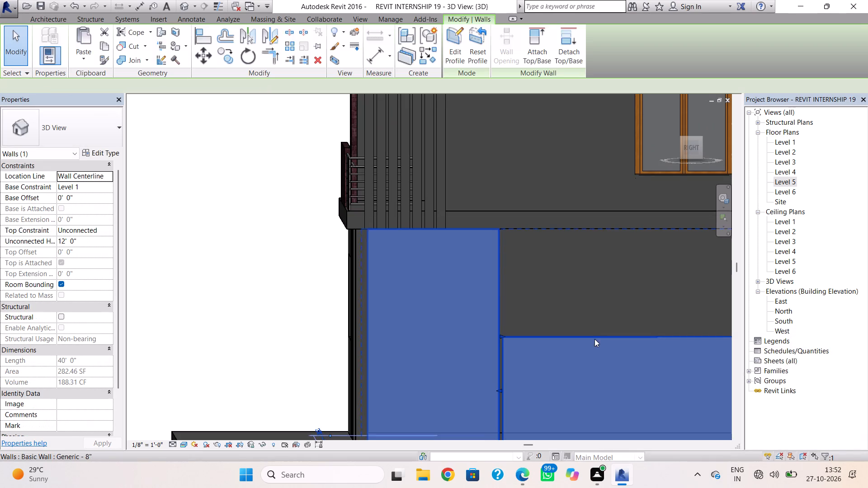
{"action": "left_click", "coordinate": [505, 244]}
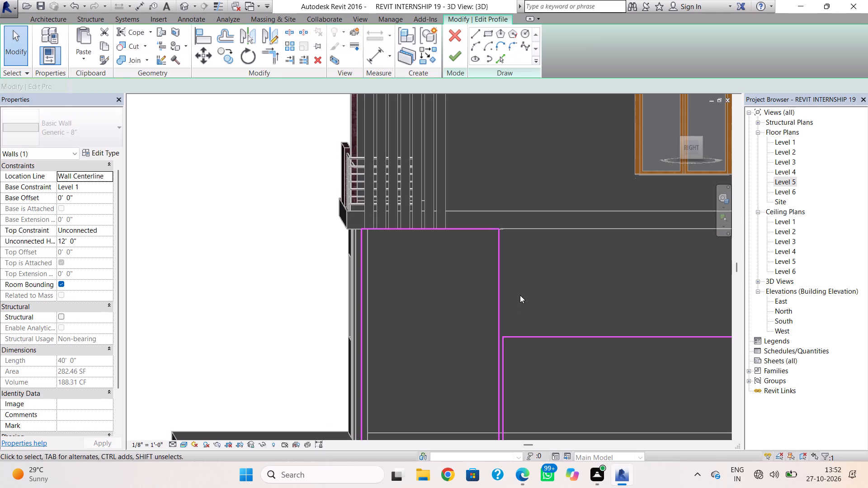
{"action": "scroll", "coordinate": [524, 317], "scroll_direction": "down", "scroll_amount": 1}
{"action": "scroll", "coordinate": [524, 317], "scroll_direction": "up", "scroll_amount": 1}
{"action": "middle_click_drag", "start_coordinate": [519, 333], "coordinate": [515, 270]}
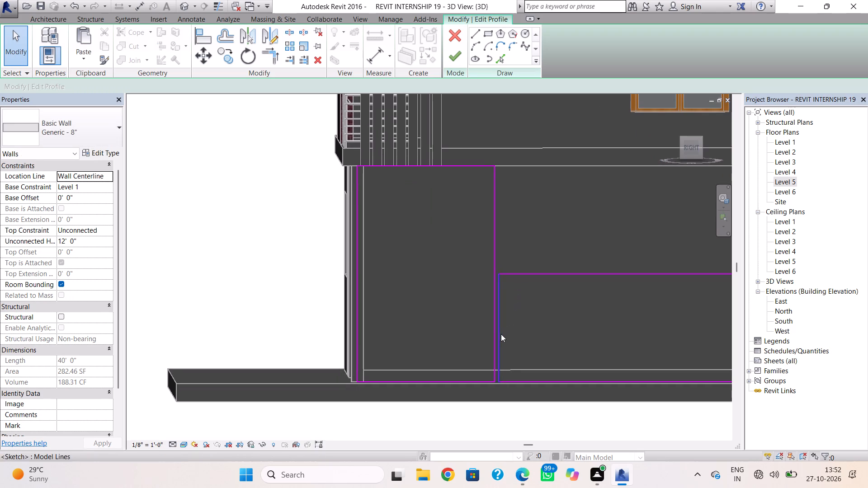
{"action": "left_click", "coordinate": [501, 334]}
{"action": "key", "text": "Delete"}
{"action": "left_click", "coordinate": [519, 276]}
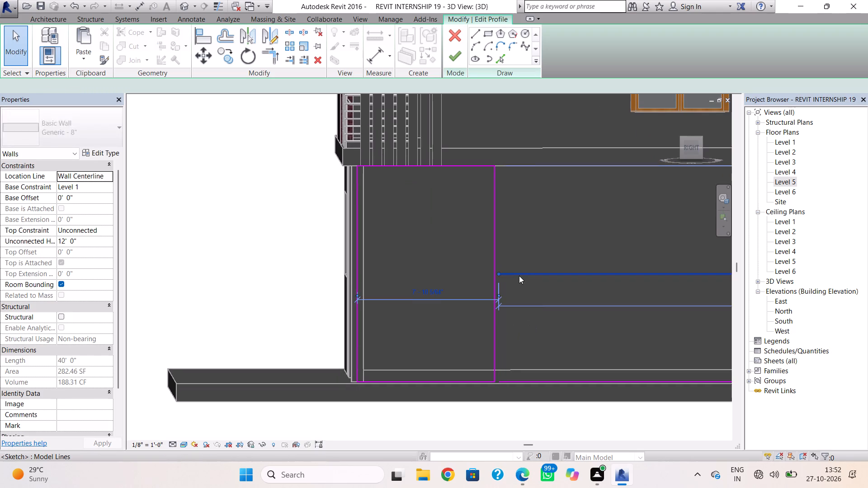
{"action": "left_click_drag", "start_coordinate": [500, 277], "coordinate": [495, 277]}
{"action": "left_click", "coordinate": [525, 310]}
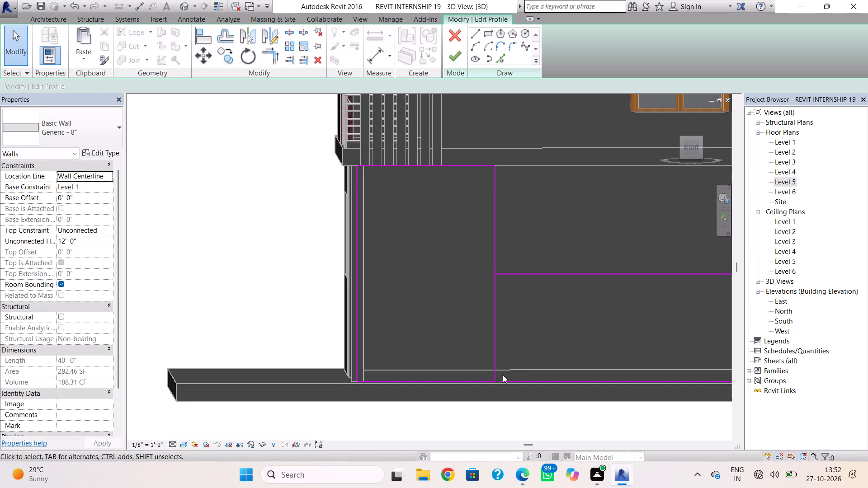
{"action": "left_click", "coordinate": [500, 379]}
{"action": "left_click", "coordinate": [500, 382]}
{"action": "left_click", "coordinate": [526, 340]}
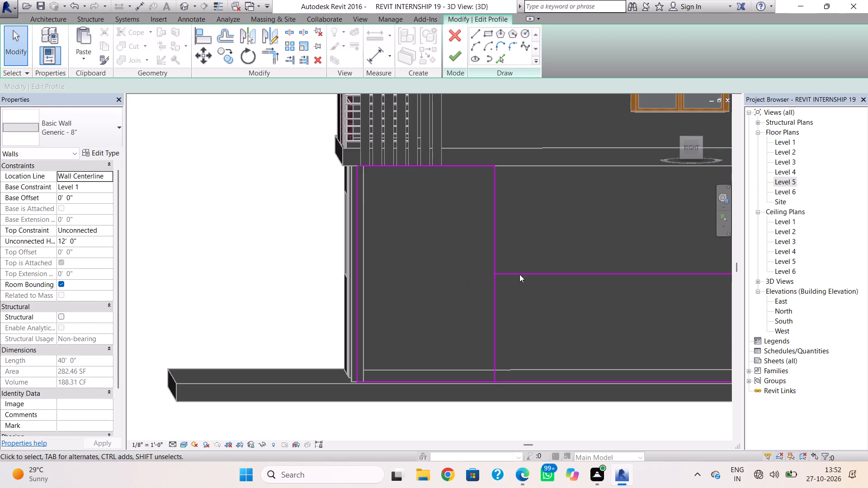
Shorten the full-height section's rear vertical line up to the low section's top line and finish the profile edit.
{"action": "left_click", "coordinate": [496, 341]}
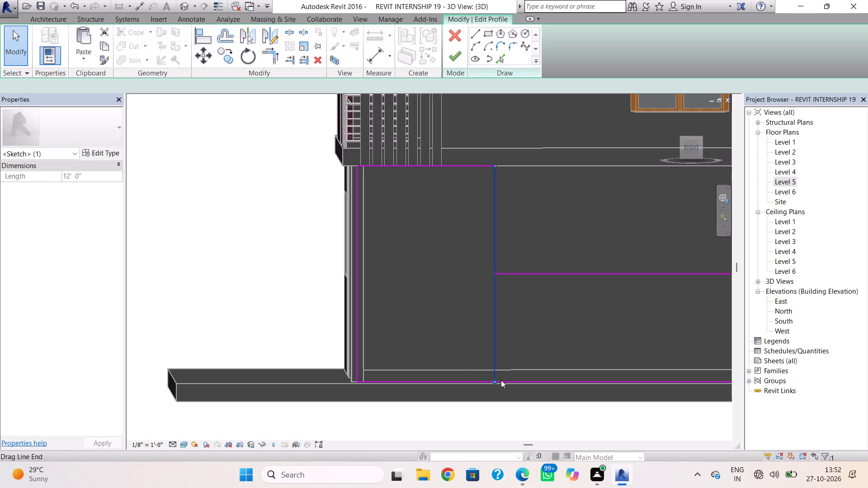
{"action": "left_click_drag", "start_coordinate": [495, 380], "coordinate": [498, 272]}
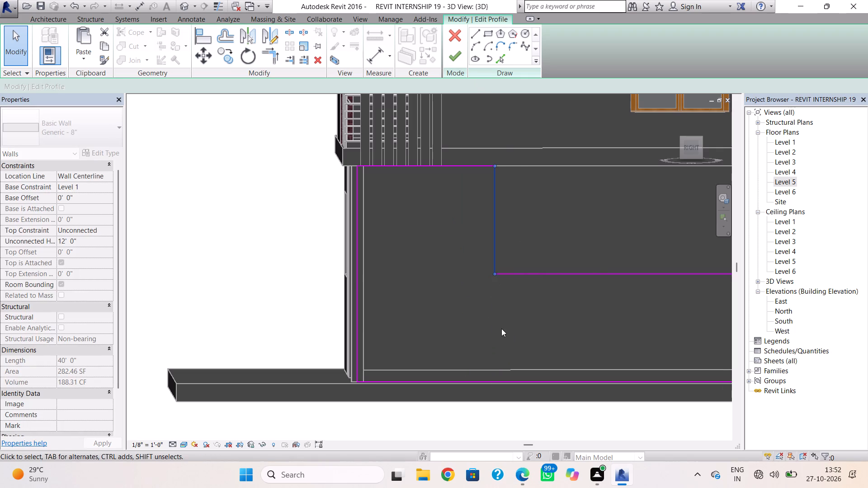
{"action": "left_click", "coordinate": [501, 328]}
{"action": "left_click", "coordinate": [449, 53]}
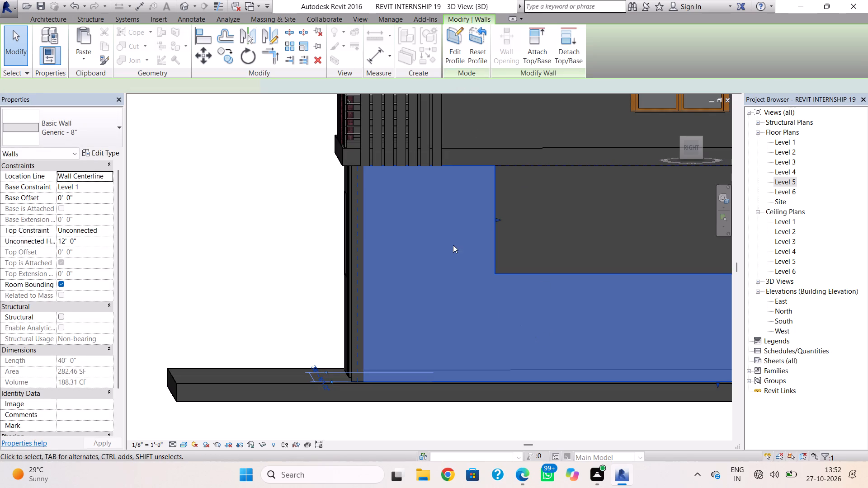
{"action": "key", "text": "Escape"}
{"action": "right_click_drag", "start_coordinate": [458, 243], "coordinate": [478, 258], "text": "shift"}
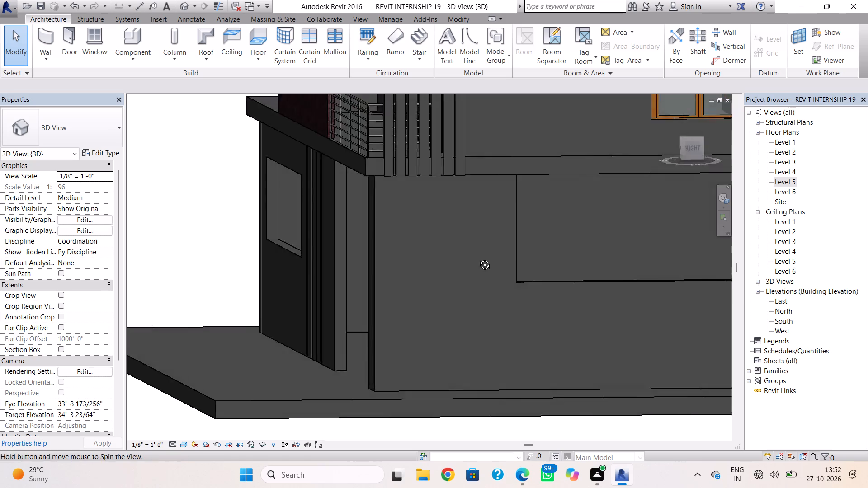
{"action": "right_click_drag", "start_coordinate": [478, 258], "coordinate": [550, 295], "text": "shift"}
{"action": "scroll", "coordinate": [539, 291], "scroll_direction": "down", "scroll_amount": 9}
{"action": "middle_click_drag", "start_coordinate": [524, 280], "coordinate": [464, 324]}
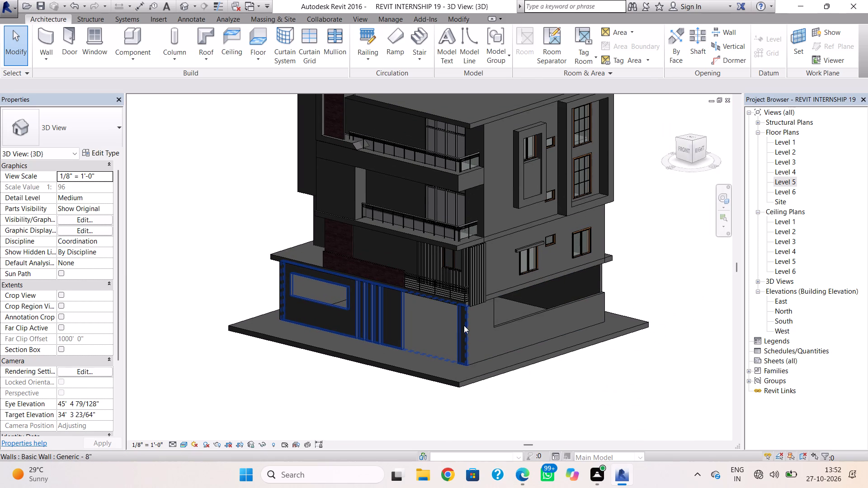
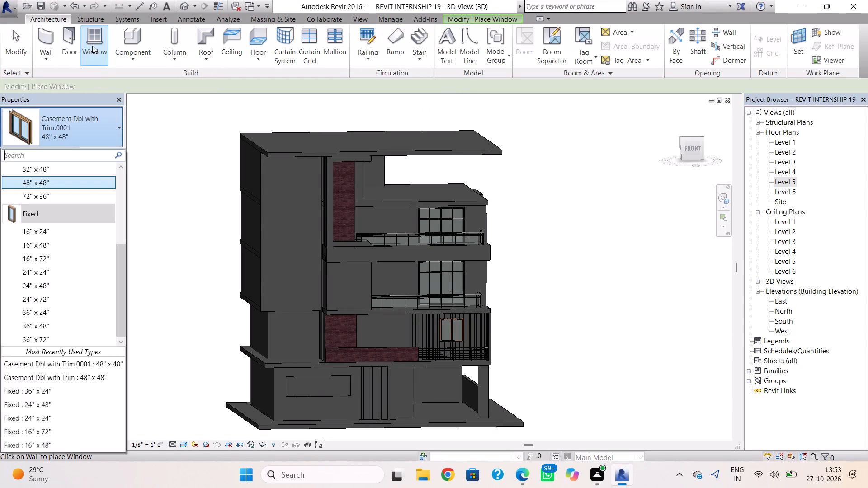
Load the Double Hung window family from the US Imperial Windows library.
{"action": "left_click", "coordinate": [92, 46]}
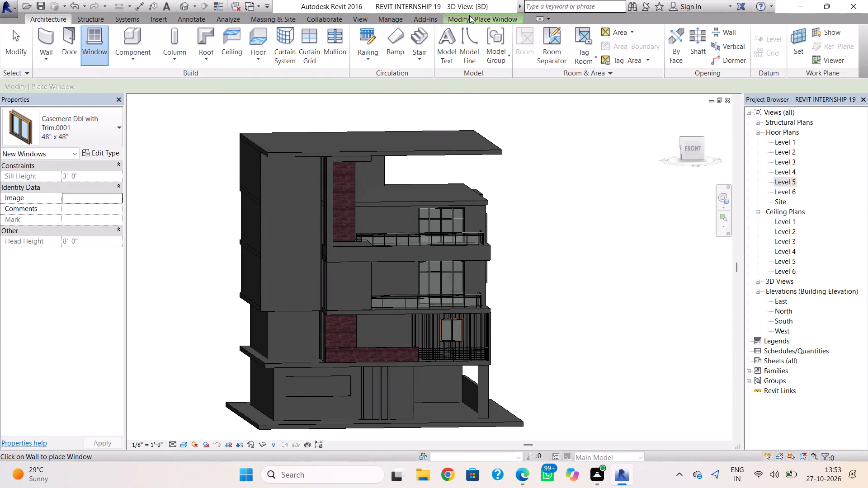
{"action": "left_click", "coordinate": [469, 21]}
{"action": "left_click", "coordinate": [460, 44]}
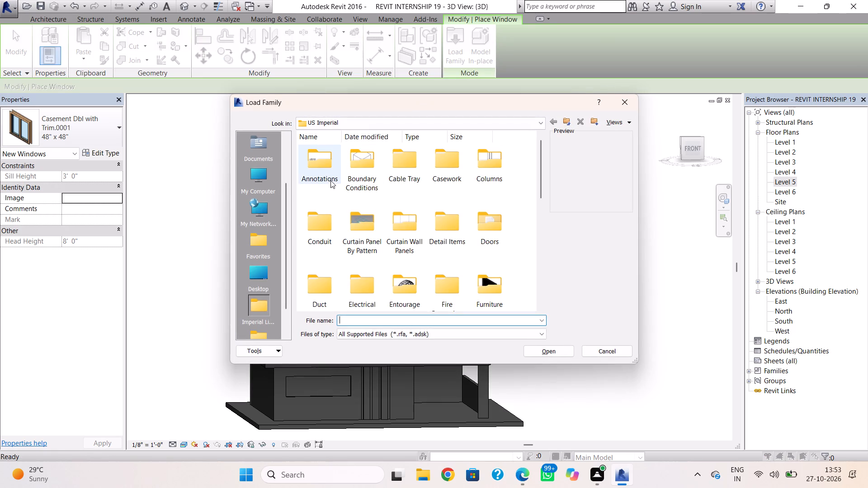
{"action": "scroll", "coordinate": [430, 214], "scroll_direction": "down", "scroll_amount": 6}
{"action": "double_click", "coordinate": [417, 272]}
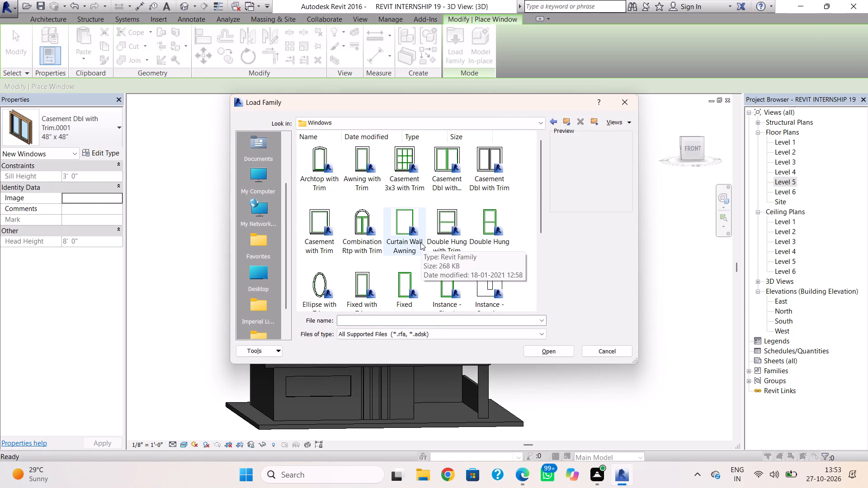
{"action": "left_click", "coordinate": [496, 235]}
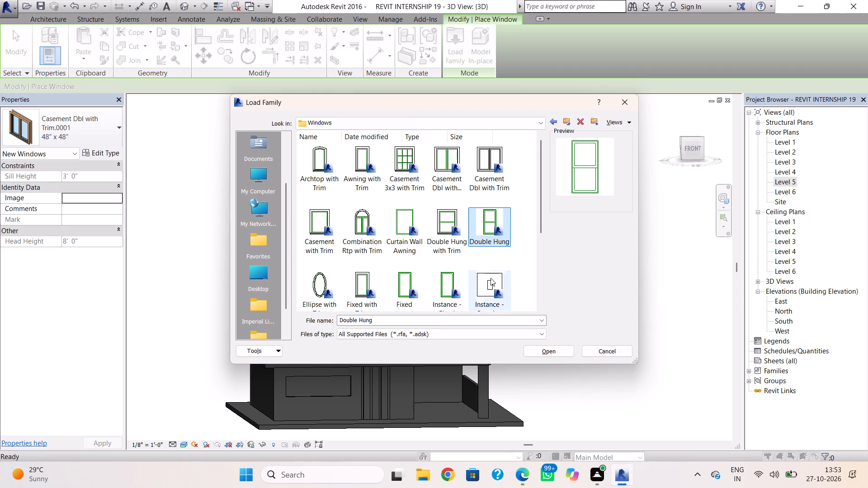
{"action": "left_click", "coordinate": [536, 351]}
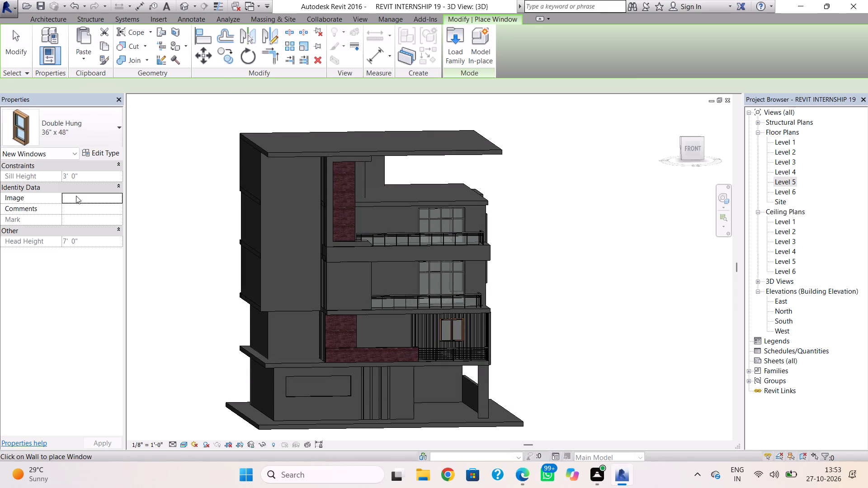
Load the Double Hung with Trim window family from the US Imperial Windows library.
{"action": "left_click", "coordinate": [449, 47]}
{"action": "scroll", "coordinate": [508, 272], "scroll_direction": "down", "scroll_amount": 5}
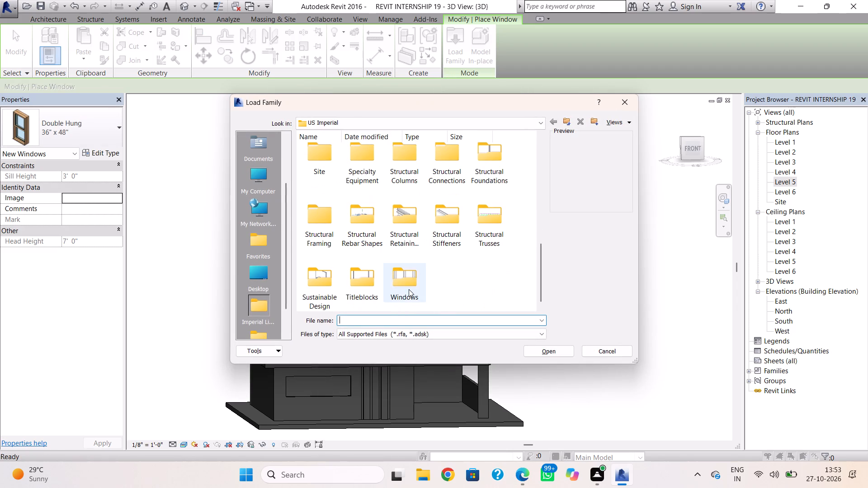
{"action": "double_click", "coordinate": [409, 289]}
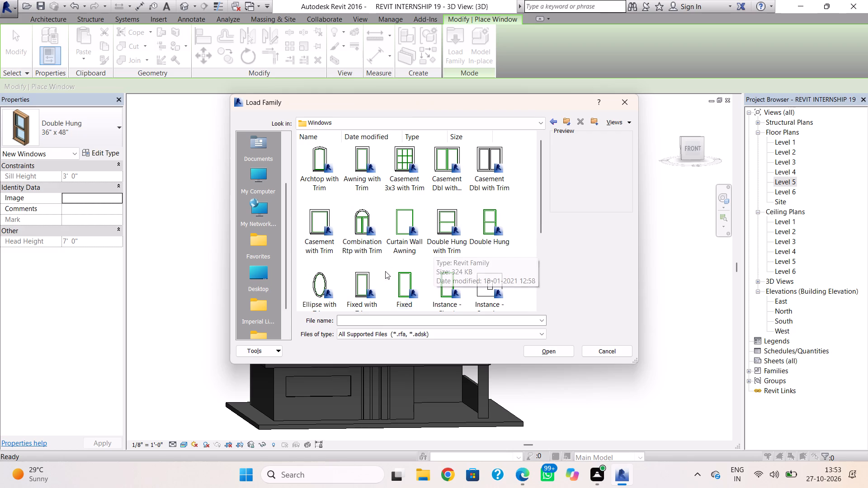
{"action": "scroll", "coordinate": [398, 246], "scroll_direction": "down", "scroll_amount": 2}
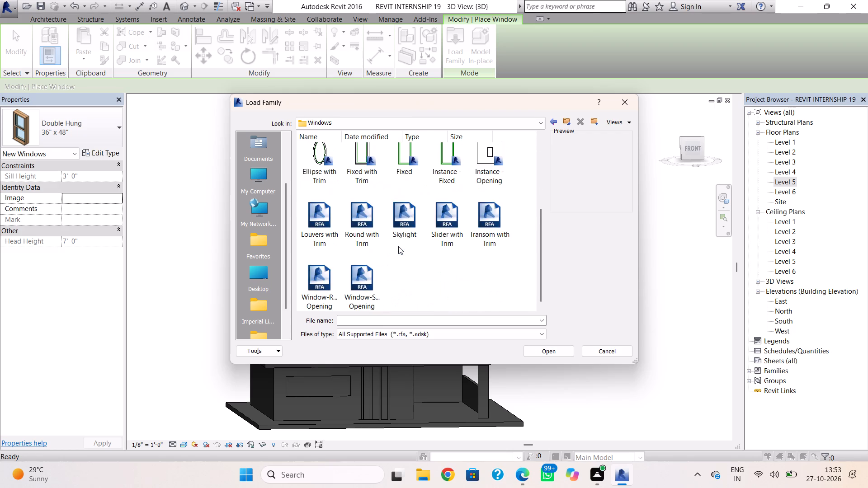
{"action": "scroll", "coordinate": [398, 246], "scroll_direction": "up", "scroll_amount": 2}
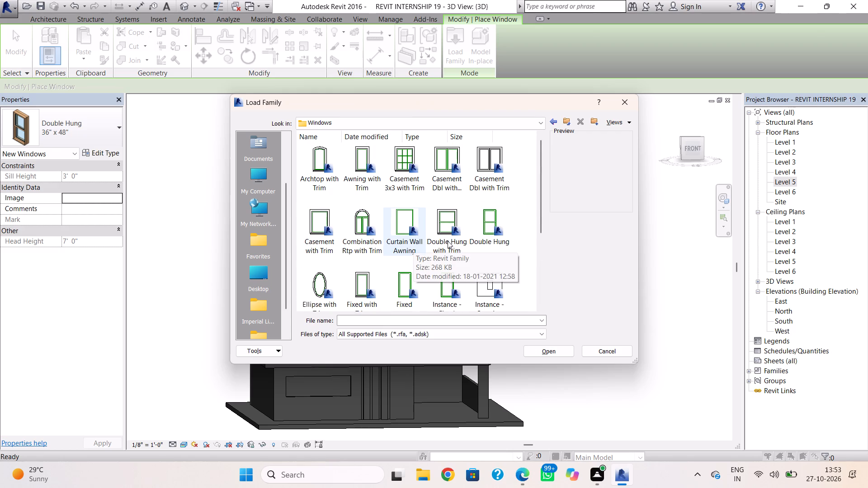
{"action": "left_click", "coordinate": [448, 241]}
{"action": "left_click", "coordinate": [539, 353]}
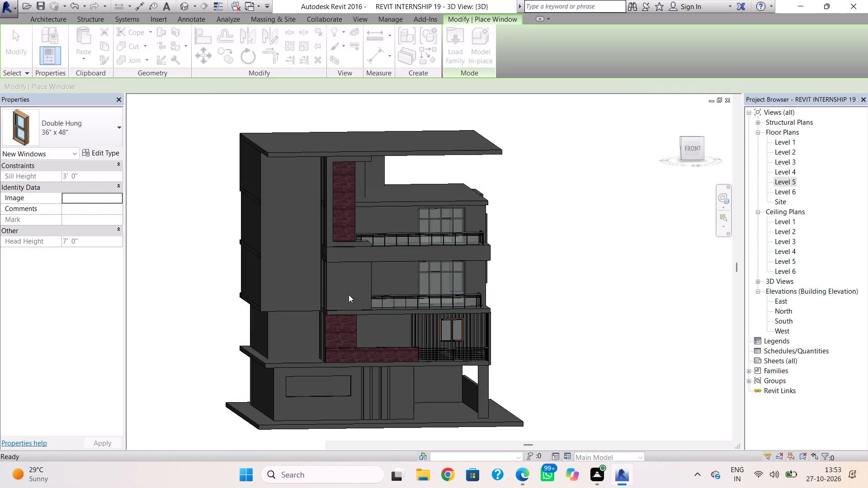
Set the Double Hung with Trim 36" x 48" type's height to 20' and its width to 5'.
{"action": "left_click", "coordinate": [113, 155]}
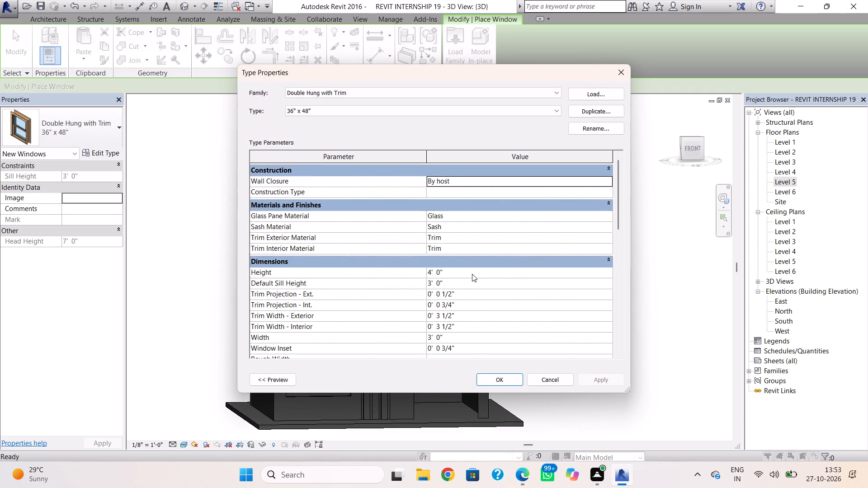
{"action": "left_click", "coordinate": [472, 274]}
{"action": "key", "text": "1"}
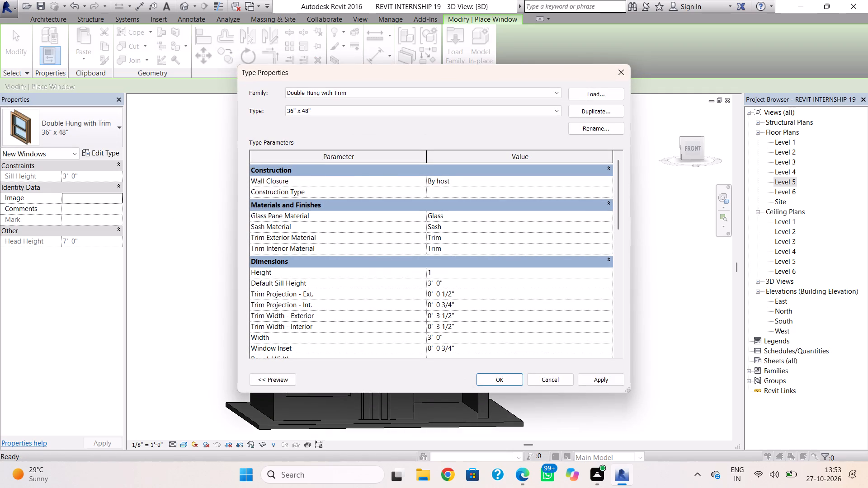
{"action": "key", "text": "BackSpace"}
{"action": "type", "text": "20'"}
{"action": "key", "text": "Return"}
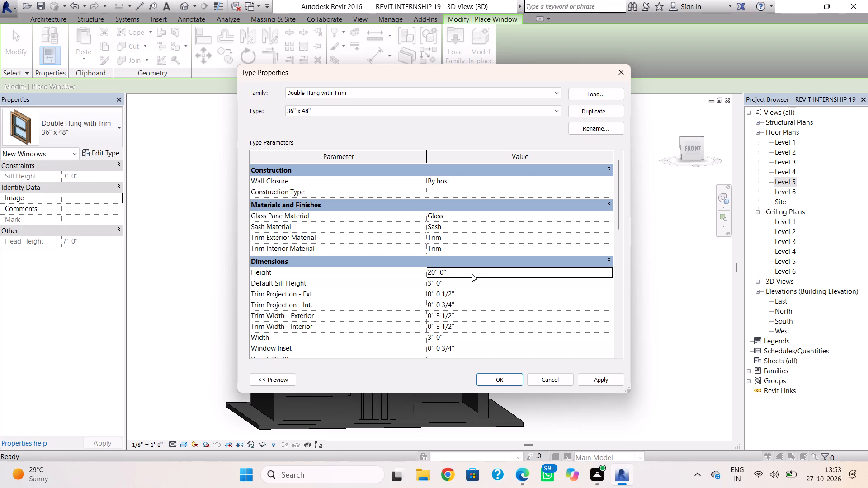
{"action": "scroll", "coordinate": [469, 286], "scroll_direction": "down", "scroll_amount": 2}
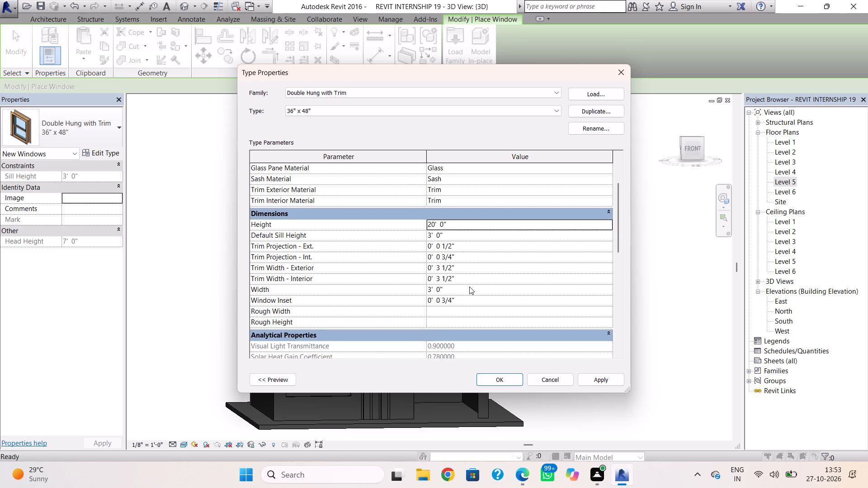
{"action": "left_click", "coordinate": [465, 290]}
{"action": "key", "text": "2"}
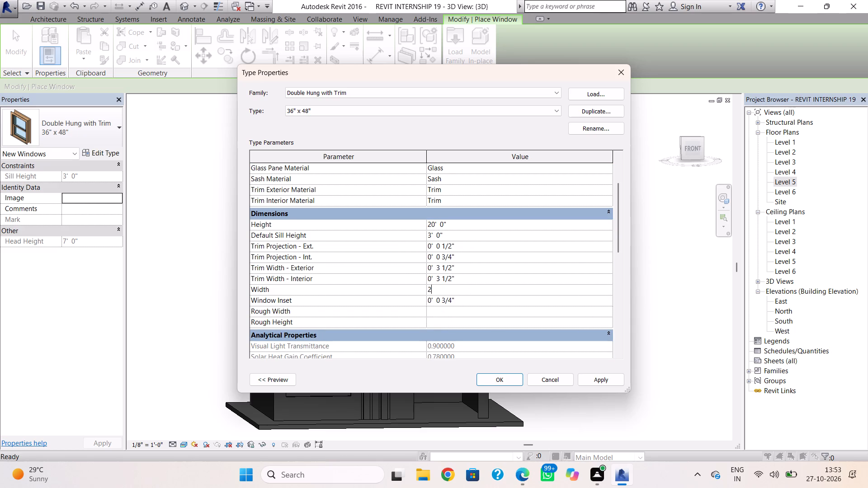
{"action": "key", "text": "BackSpace"}
{"action": "type", "text": "5'"}
{"action": "left_click", "coordinate": [517, 381]}
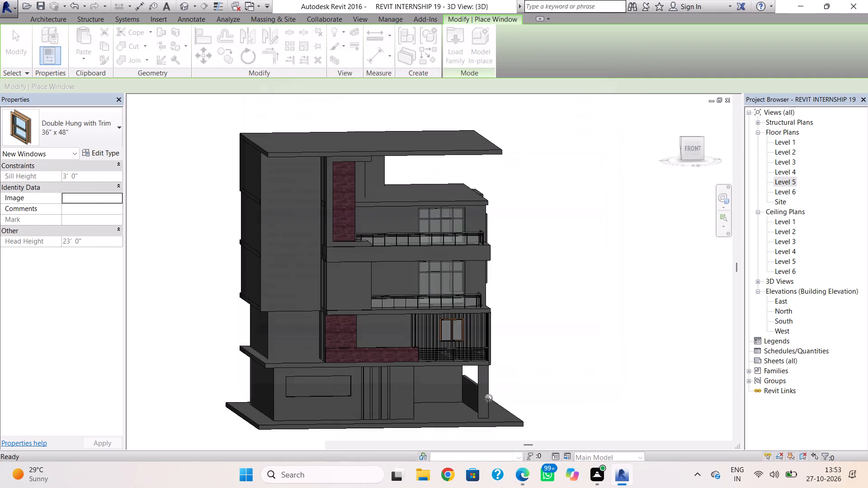
Place one Double Hung with Trim window high on the tall front wall beside the upper red brick strip.
{"action": "left_click", "coordinate": [296, 206]}
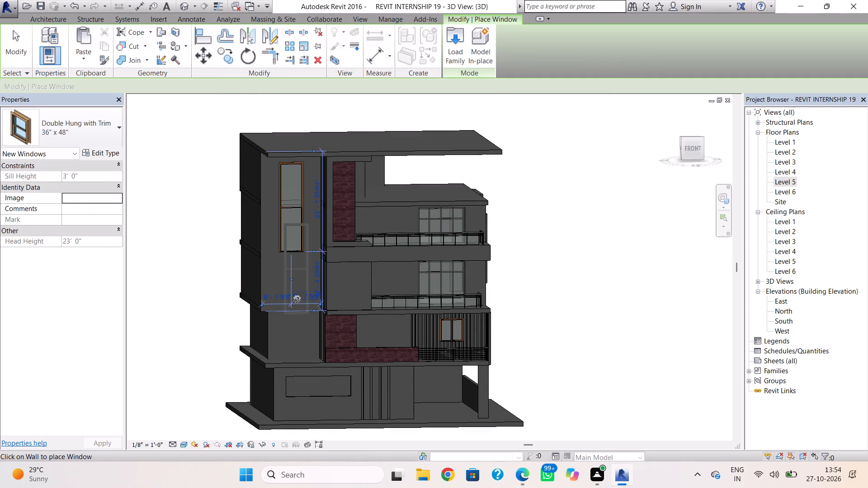
{"action": "key", "text": "Escape"}
{"action": "key", "text": "Escape"}
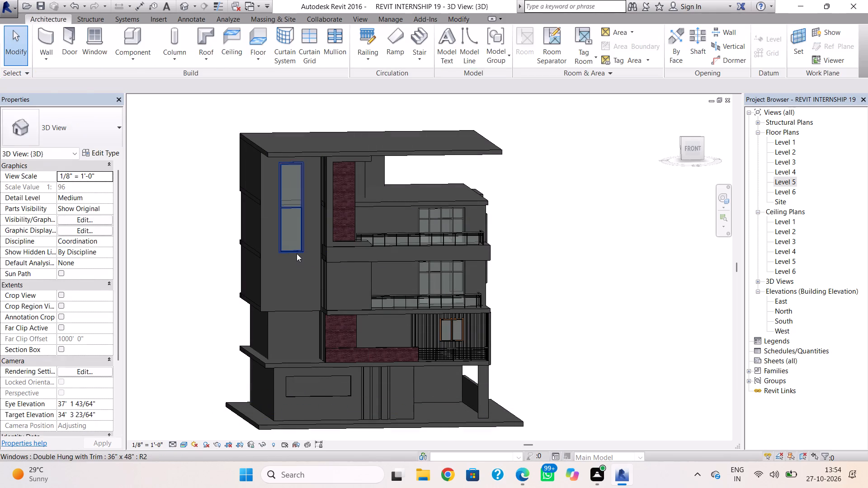
Set the placed window type's height to 25'.
{"action": "left_click", "coordinate": [297, 253]}
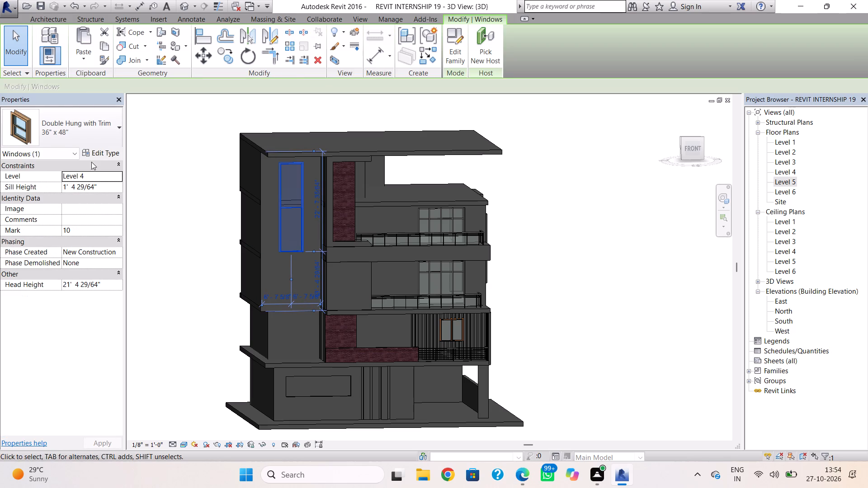
{"action": "left_click", "coordinate": [96, 155]}
{"action": "left_click", "coordinate": [451, 268]}
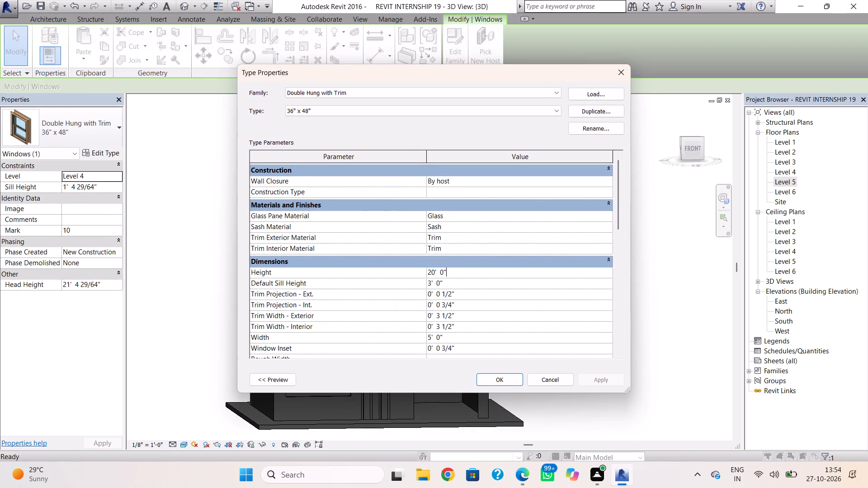
{"action": "key", "text": "BackSpace"}
{"action": "key", "text": "BackSpace"}
{"action": "key", "text": "BackSpace"}
{"action": "key", "text": "BackSpace"}
{"action": "key", "text": "BackSpace"}
{"action": "key", "text": "BackSpace"}
{"action": "type", "text": "5;"}
{"action": "key", "text": "BackSpace"}
{"action": "key", "text": "apostrophe"}
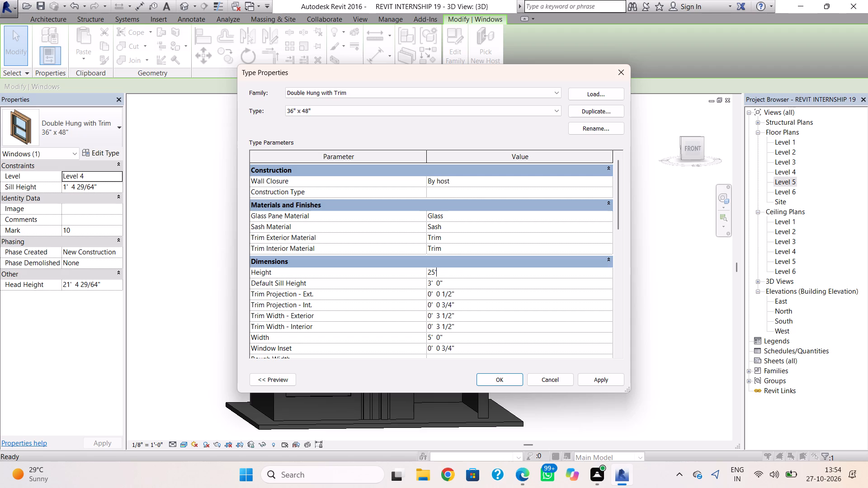
{"action": "key", "text": "Return"}
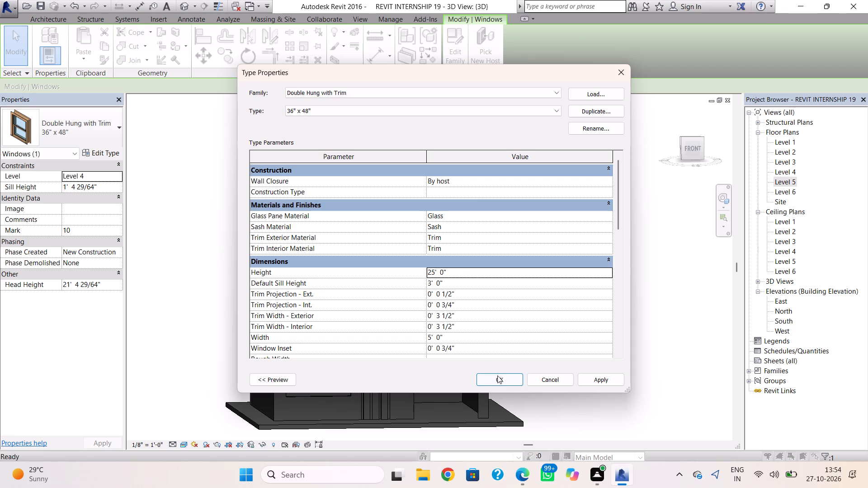
{"action": "left_click", "coordinate": [498, 377]}
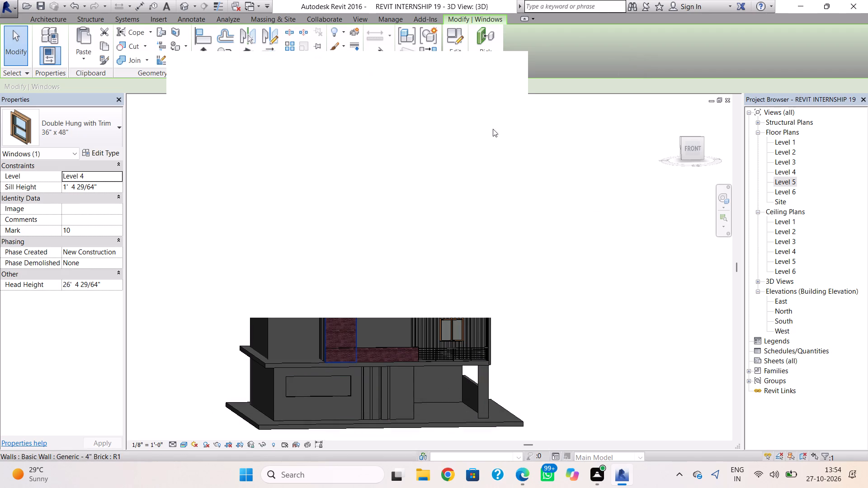
{"action": "left_click", "coordinate": [508, 65]}
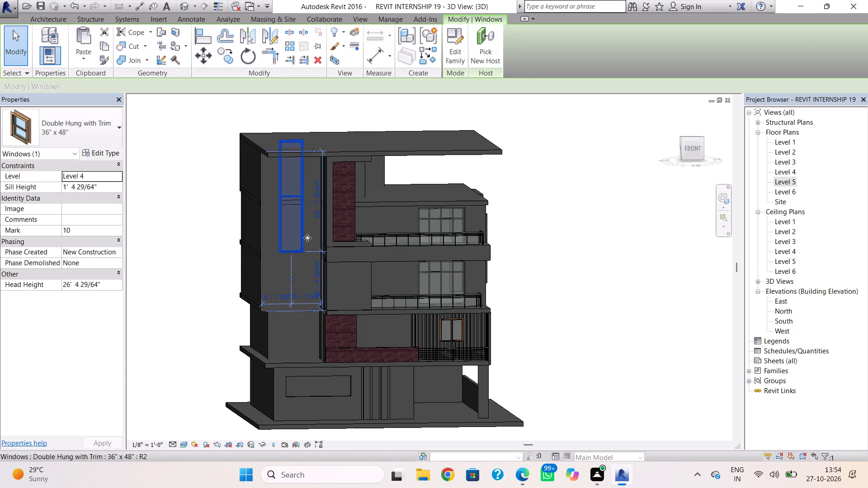
Lower the tall window below the roof slab to a sill height of about -8' 1 1/2" from Level 4.
{"action": "key", "text": "Down"}
{"action": "key", "text": "Down"}
{"action": "key", "text": "Down"}
{"action": "key", "text": "Down"}
{"action": "key", "text": "Down"}
{"action": "key", "text": "Down"}
{"action": "key", "text": "Down"}
{"action": "key", "text": "Down"}
{"action": "key", "text": "Down"}
{"action": "key", "text": "Down"}
{"action": "key", "text": "Down"}
{"action": "key", "text": "Down"}
{"action": "key", "text": "Down"}
{"action": "key", "text": "Down"}
{"action": "key", "text": "Down"}
{"action": "key", "text": "Down"}
{"action": "key", "text": "Down"}
{"action": "key", "text": "Down"}
{"action": "key", "text": "Down"}
{"action": "key", "text": "Down"}
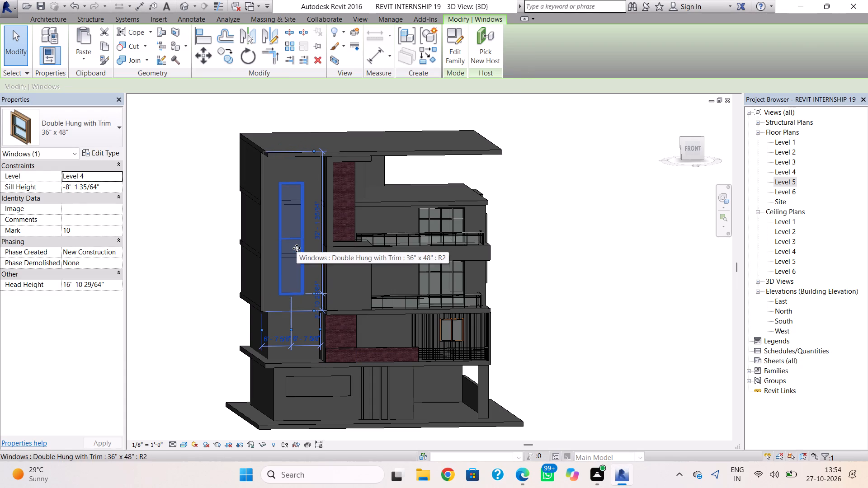
{"action": "left_click", "coordinate": [177, 288]}
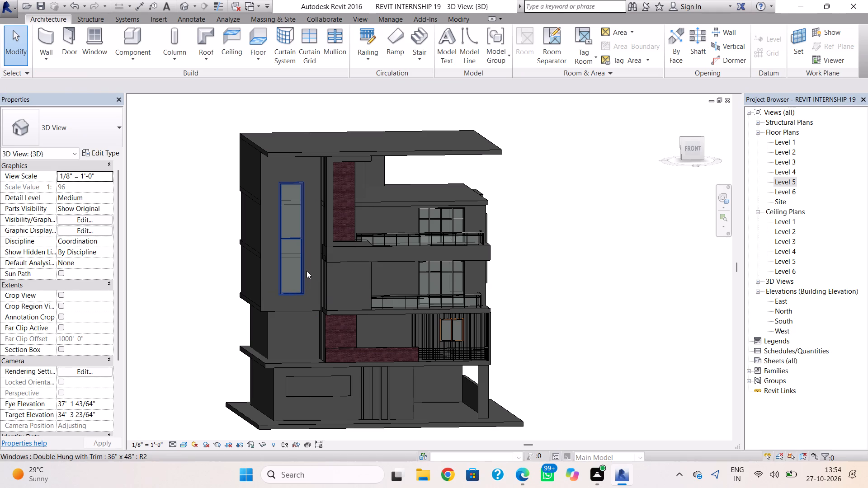
Nudge the tall window slightly toward the red brick strip and slightly upward on its wall.
{"action": "left_click", "coordinate": [304, 263]}
{"action": "key", "text": "Right"}
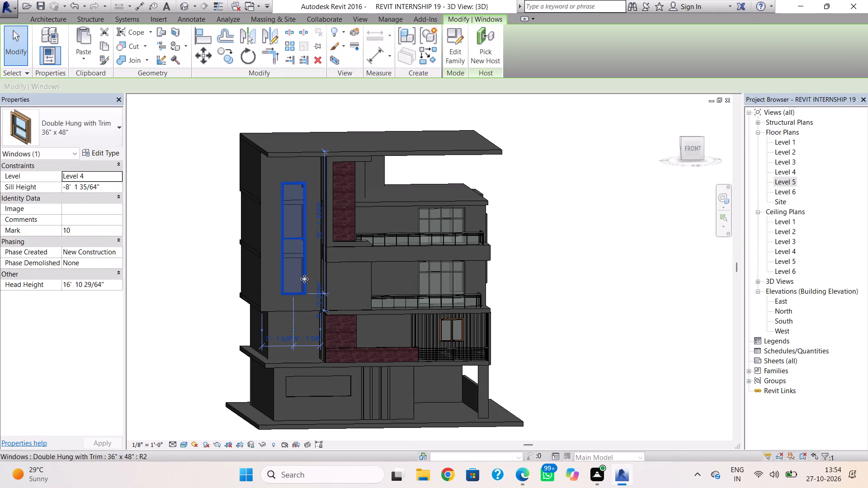
{"action": "key", "text": "Up"}
{"action": "key", "text": "Up"}
{"action": "left_click", "coordinate": [205, 317]}
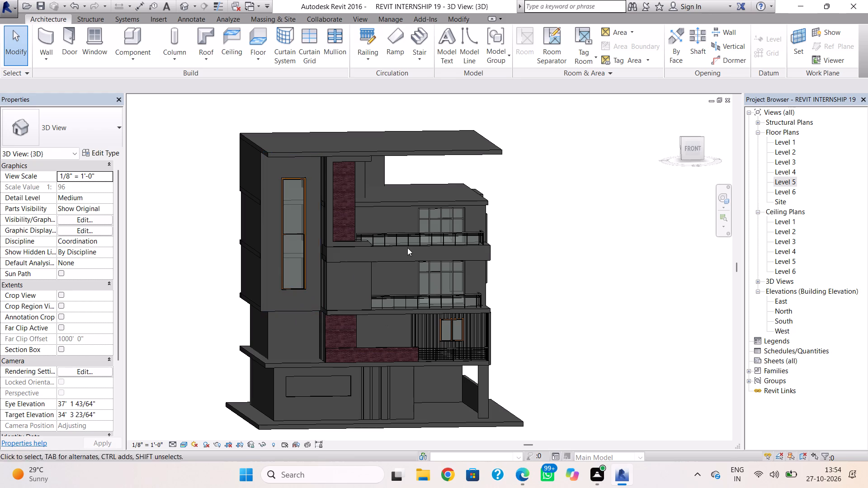
On the Level 5 plan, draw a Generic - 5" wall about 30' 7 1/2" long from the short stub wall along the front roof edge.
{"action": "double_click", "coordinate": [789, 180]}
{"action": "scroll", "coordinate": [481, 257], "scroll_direction": "down", "scroll_amount": 2}
{"action": "middle_click_drag", "start_coordinate": [480, 257], "coordinate": [466, 258]}
{"action": "scroll", "coordinate": [467, 258], "scroll_direction": "up", "scroll_amount": 1}
{"action": "middle_click_drag", "start_coordinate": [466, 258], "coordinate": [449, 251]}
{"action": "scroll", "coordinate": [406, 338], "scroll_direction": "up", "scroll_amount": 3}
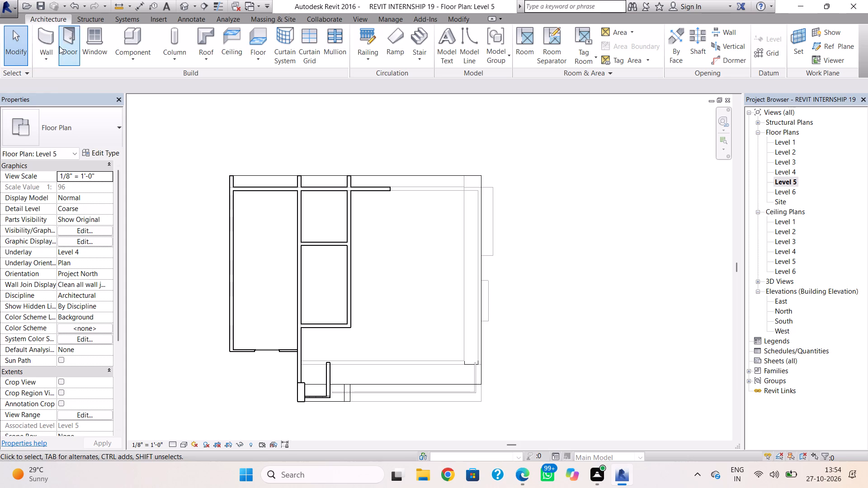
{"action": "left_click", "coordinate": [44, 43]}
{"action": "left_click", "coordinate": [60, 141]}
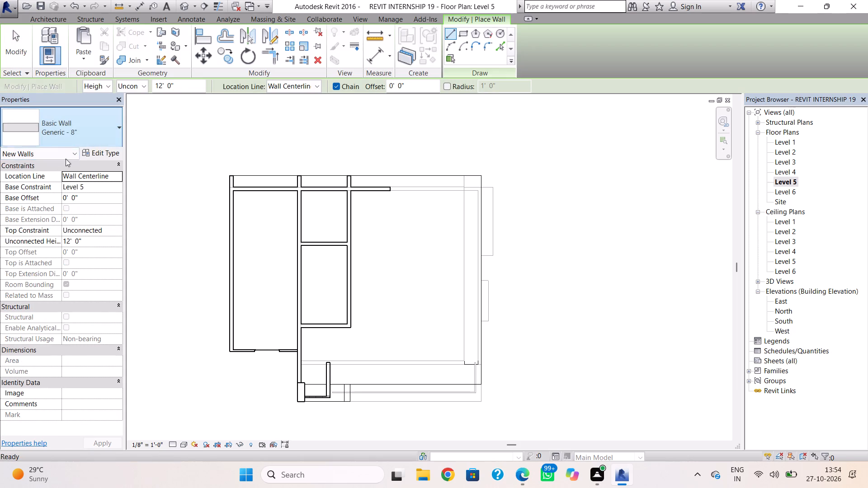
{"action": "scroll", "coordinate": [62, 230], "scroll_direction": "up", "scroll_amount": 3}
{"action": "left_click", "coordinate": [69, 209]}
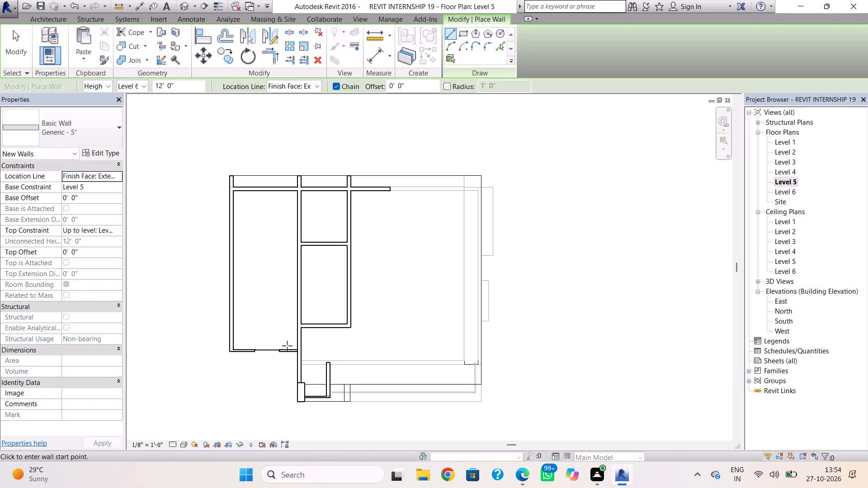
{"action": "scroll", "coordinate": [349, 399], "scroll_direction": "up", "scroll_amount": 1}
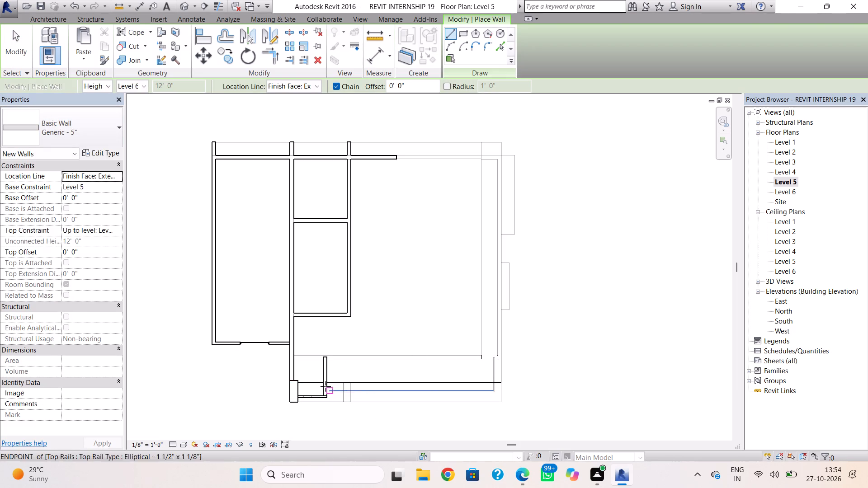
{"action": "scroll", "coordinate": [329, 382], "scroll_direction": "up", "scroll_amount": 8}
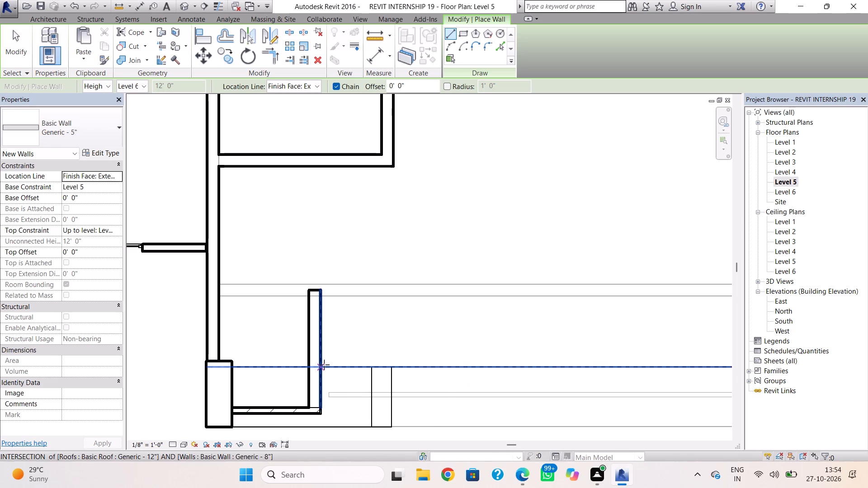
{"action": "left_click", "coordinate": [324, 365]}
{"action": "key", "text": "space"}
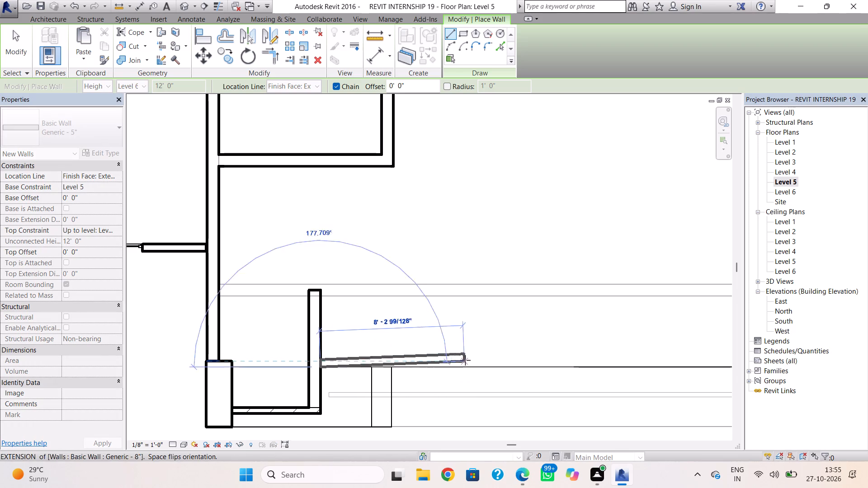
{"action": "scroll", "coordinate": [561, 353], "scroll_direction": "down", "scroll_amount": 3}
{"action": "middle_click_drag", "start_coordinate": [543, 357], "coordinate": [356, 377]}
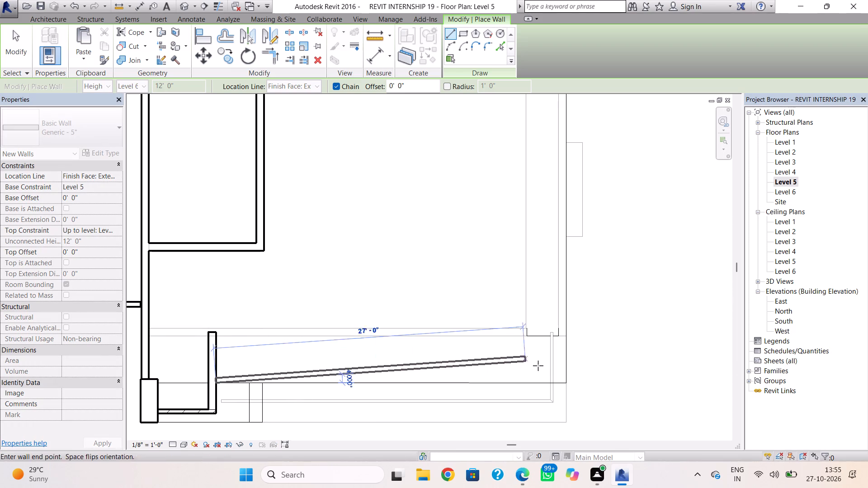
{"action": "left_click", "coordinate": [567, 377]}
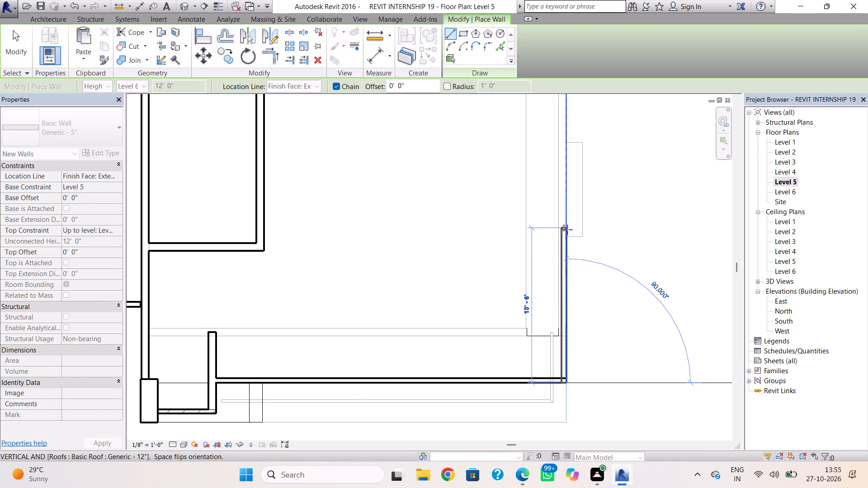
{"action": "key", "text": "Escape"}
Draw Generic - 5" walls about 41' 8" along the side roof edge and about 26' 5 1/2" along the rear edge to the interior wall.
{"action": "left_click", "coordinate": [565, 376]}
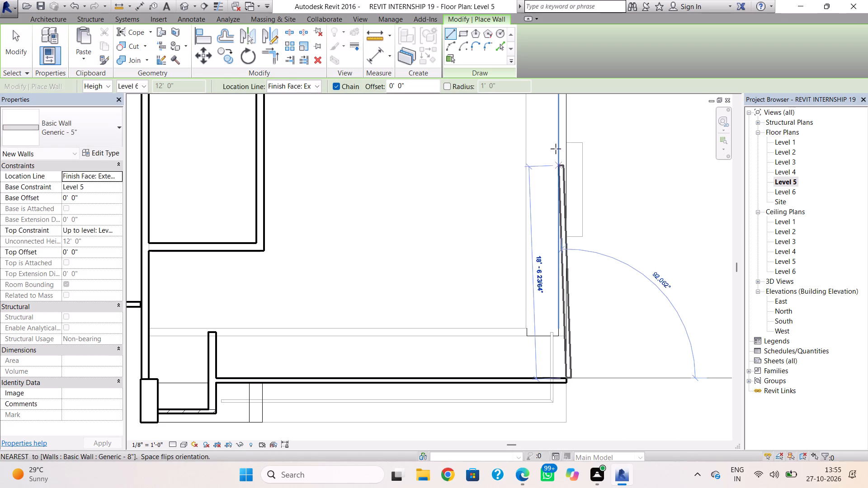
{"action": "key", "text": "space"}
{"action": "scroll", "coordinate": [552, 114], "scroll_direction": "down", "scroll_amount": 1}
{"action": "middle_click_drag", "start_coordinate": [565, 153], "coordinate": [573, 310]}
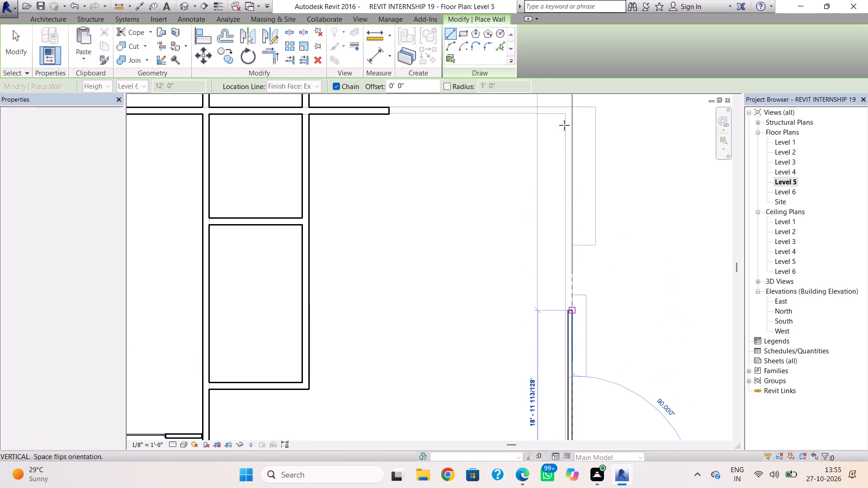
{"action": "middle_click_drag", "start_coordinate": [562, 132], "coordinate": [572, 263]}
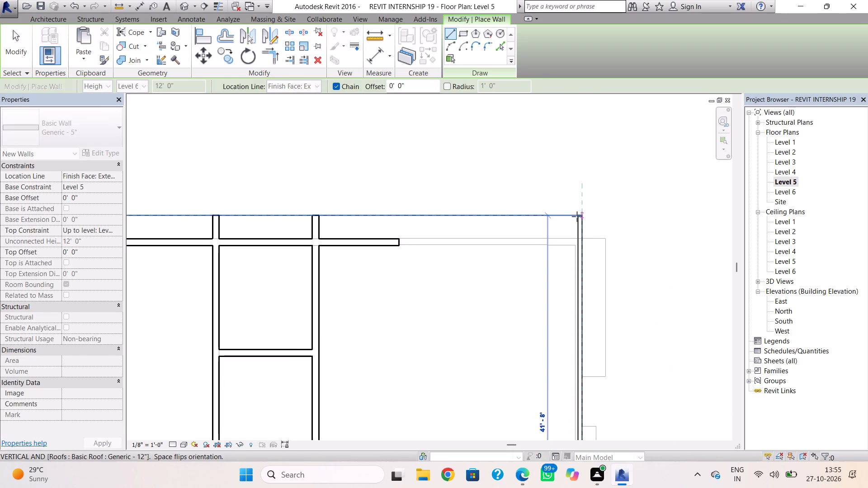
{"action": "left_click", "coordinate": [577, 216]}
{"action": "left_click", "coordinate": [319, 219]}
{"action": "key", "text": "Escape"}
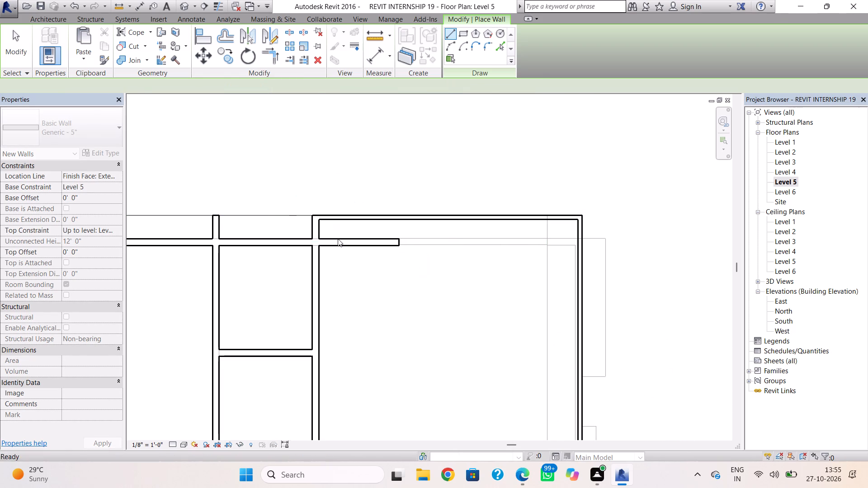
In the 3D view, lower the top of the new Level 5 front wall to low parapet height.
{"action": "left_click", "coordinate": [185, 6]}
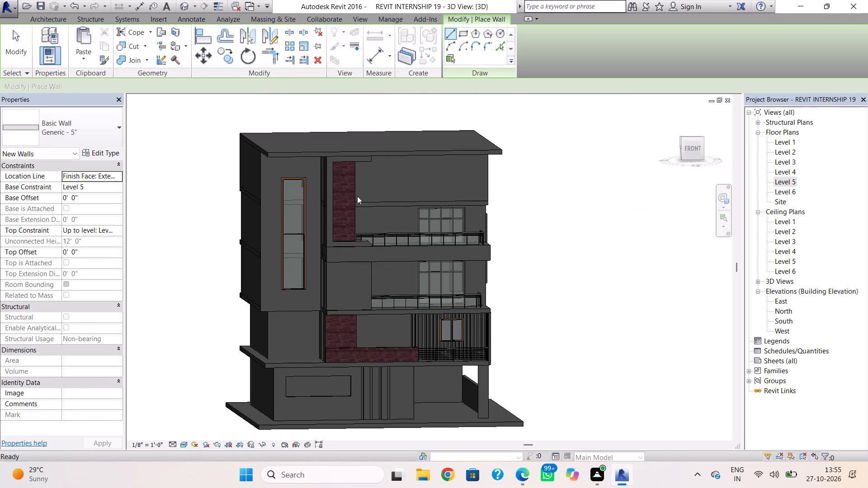
{"action": "key", "text": "Escape"}
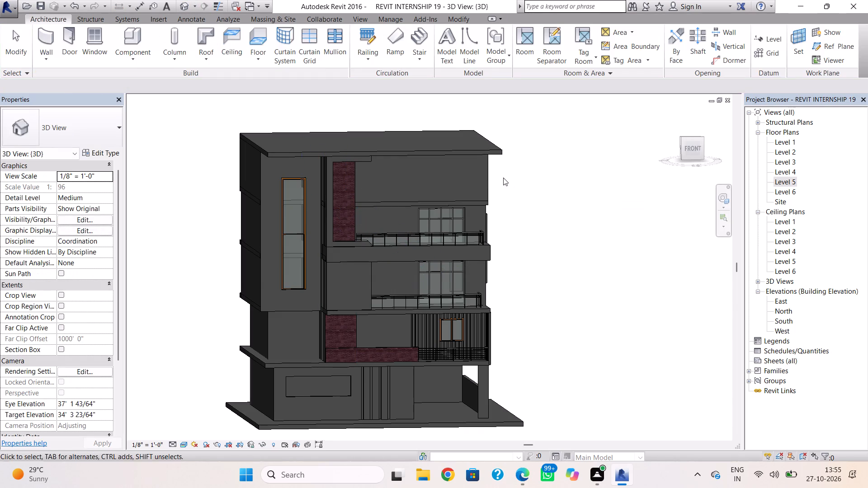
{"action": "left_click", "coordinate": [487, 176]}
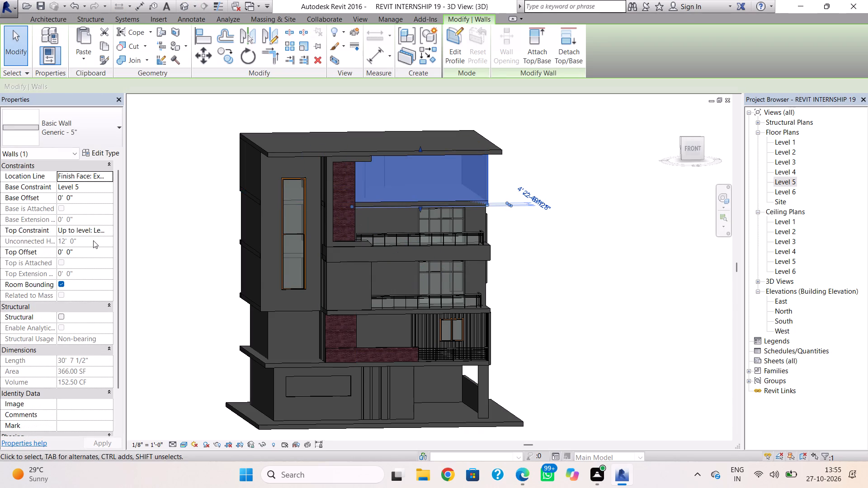
{"action": "key", "text": "Escape"}
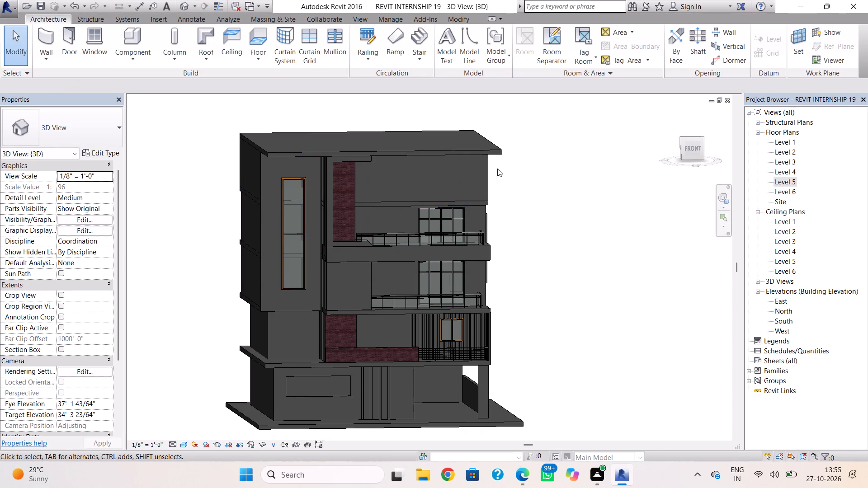
{"action": "left_click", "coordinate": [483, 174]}
{"action": "left_click_drag", "start_coordinate": [417, 146], "coordinate": [422, 175]}
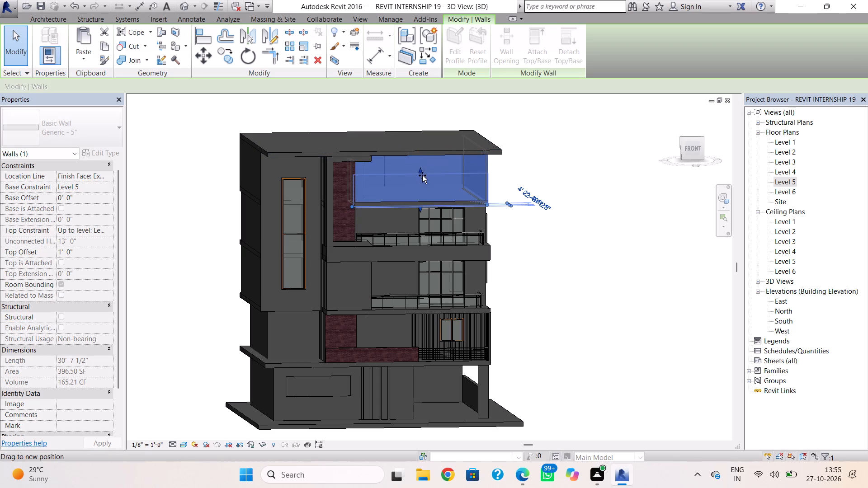
{"action": "left_click_drag", "start_coordinate": [422, 175], "coordinate": [425, 188]}
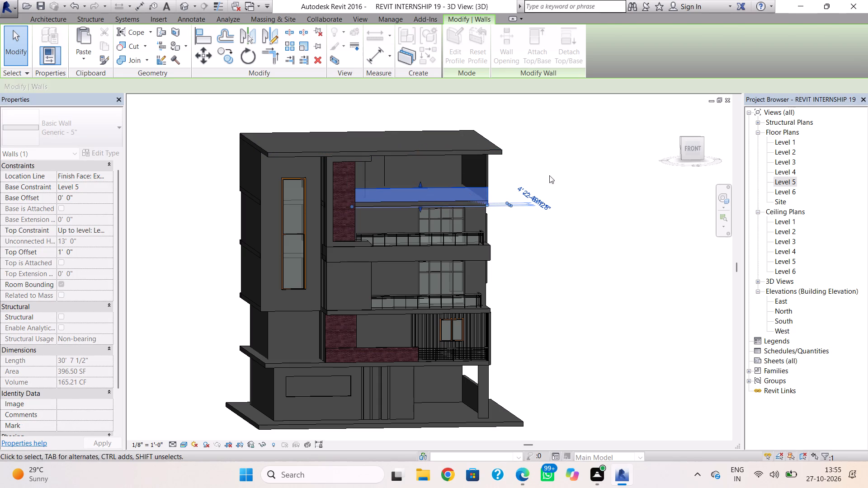
{"action": "left_click", "coordinate": [552, 175]}
Lower the top of the new Level 5 side wall to a parapet about 4' 1 1/2" high.
{"action": "right_click_drag", "start_coordinate": [541, 183], "coordinate": [387, 226], "text": "shift"}
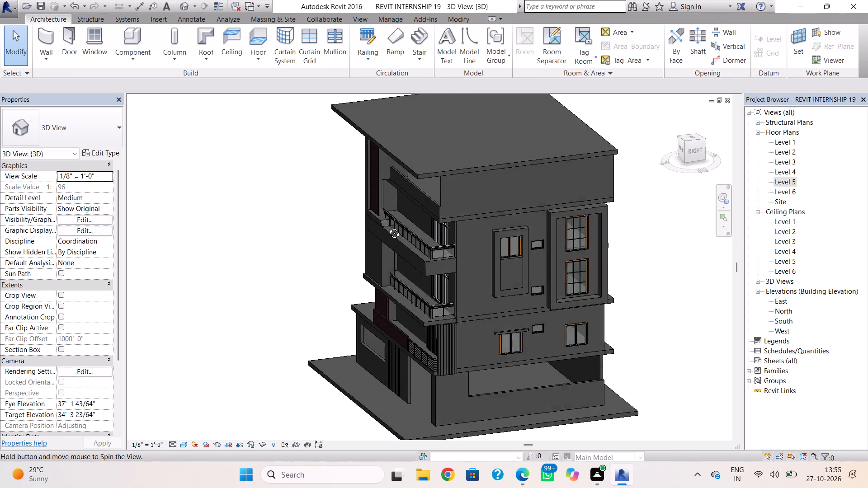
{"action": "right_click_drag", "start_coordinate": [387, 226], "coordinate": [387, 222], "text": "shift"}
{"action": "left_click", "coordinate": [443, 192]}
{"action": "left_click", "coordinate": [436, 192]}
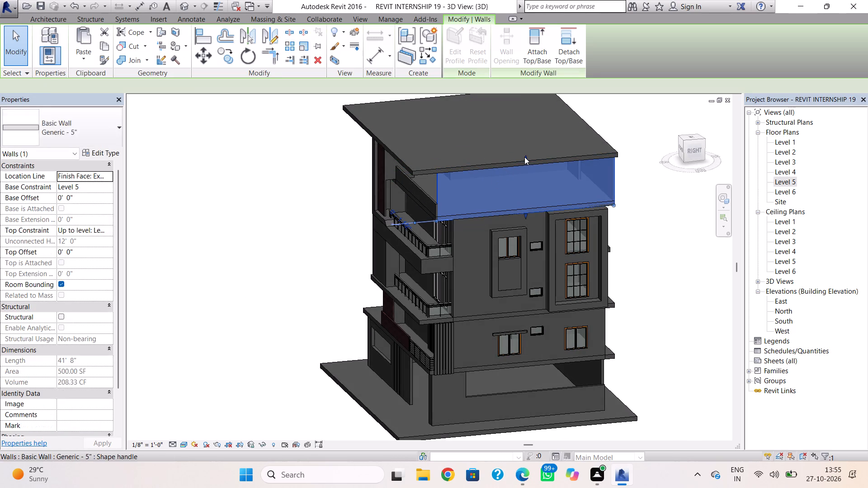
{"action": "left_click_drag", "start_coordinate": [524, 157], "coordinate": [525, 195]}
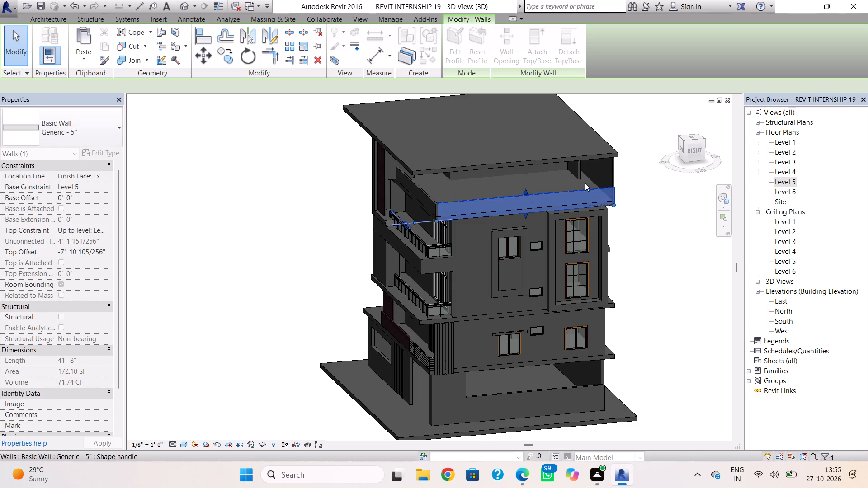
{"action": "left_click", "coordinate": [637, 190]}
Lower the top of the new Level 5 rear wall to a parapet about 3' 10 3/4" high.
{"action": "right_click_drag", "start_coordinate": [636, 191], "coordinate": [500, 197], "text": "shift"}
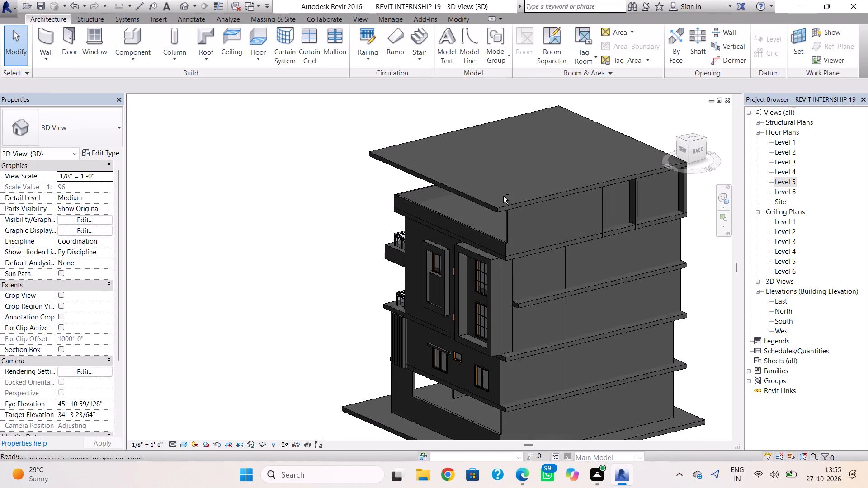
{"action": "left_click", "coordinate": [510, 221]}
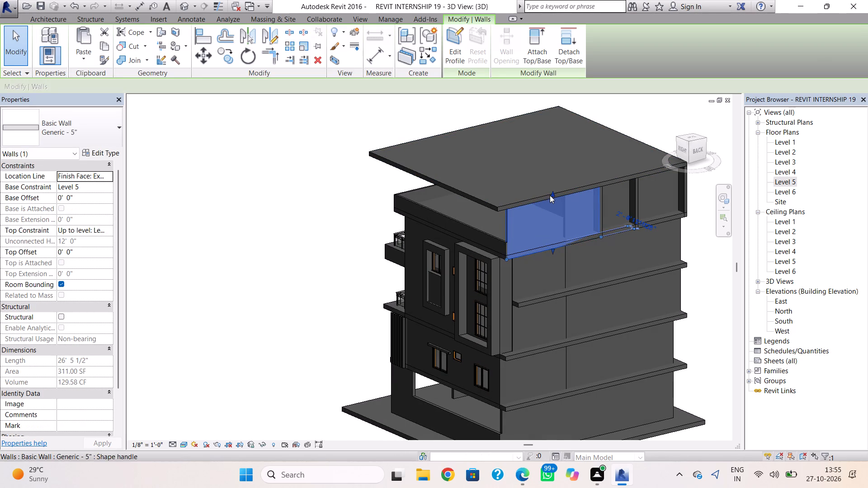
{"action": "left_click_drag", "start_coordinate": [552, 194], "coordinate": [557, 232]}
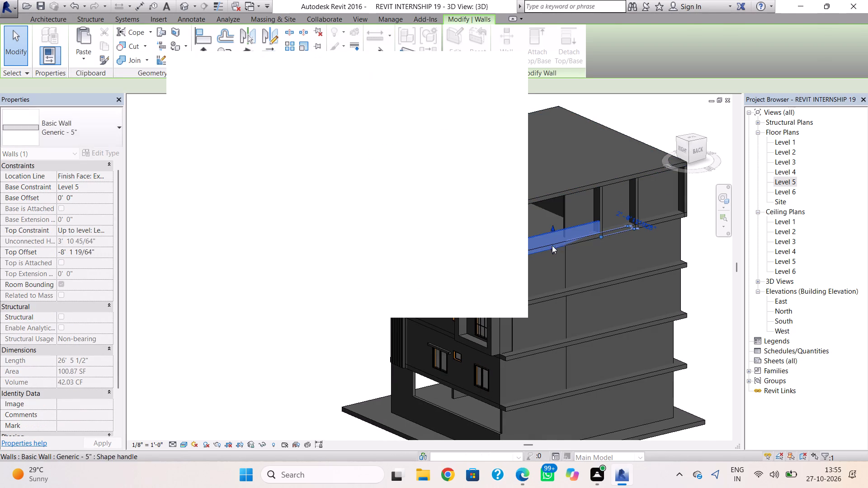
{"action": "key", "text": "Escape"}
Nudge the recessed Generic - 8" rear wall on Level 5 sideways along the facade, leaving it 31' 6" long.
{"action": "scroll", "coordinate": [527, 178], "scroll_direction": "down", "scroll_amount": 1}
{"action": "middle_click_drag", "start_coordinate": [550, 207], "coordinate": [549, 222]}
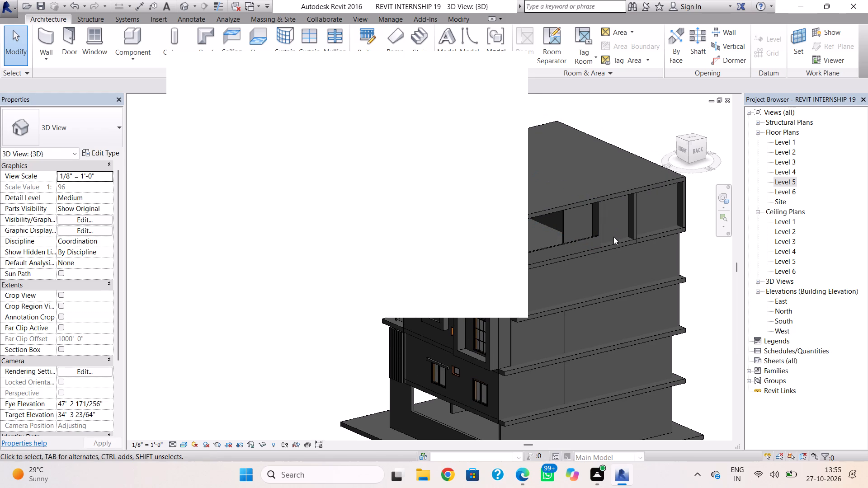
{"action": "left_click", "coordinate": [613, 240]}
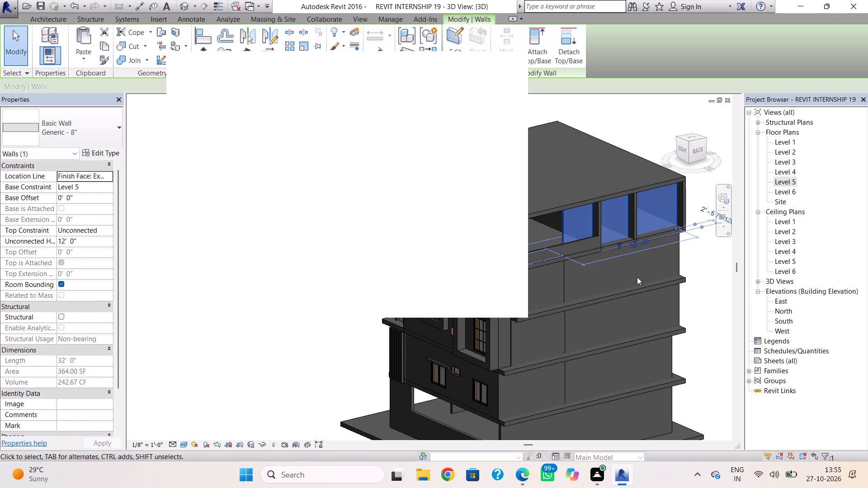
{"action": "key", "text": "Right"}
{"action": "key", "text": "Right"}
{"action": "key", "text": "Right"}
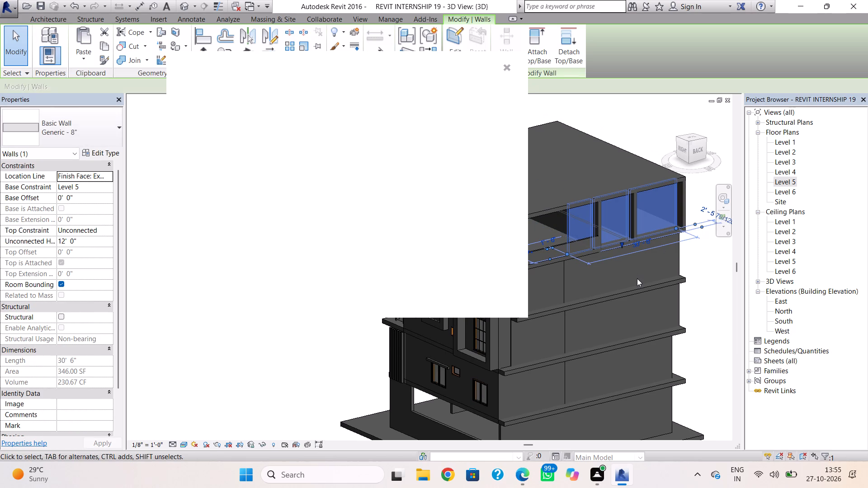
{"action": "key", "text": "Left"}
{"action": "key", "text": "Left"}
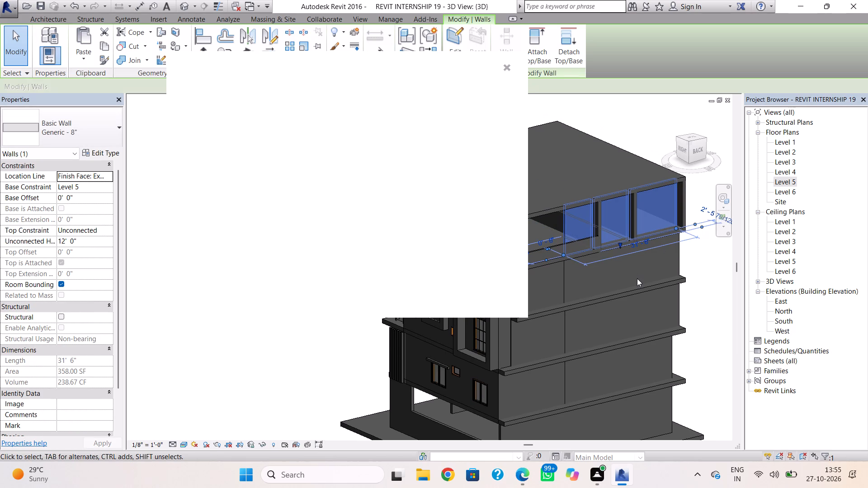
{"action": "left_click", "coordinate": [510, 68]}
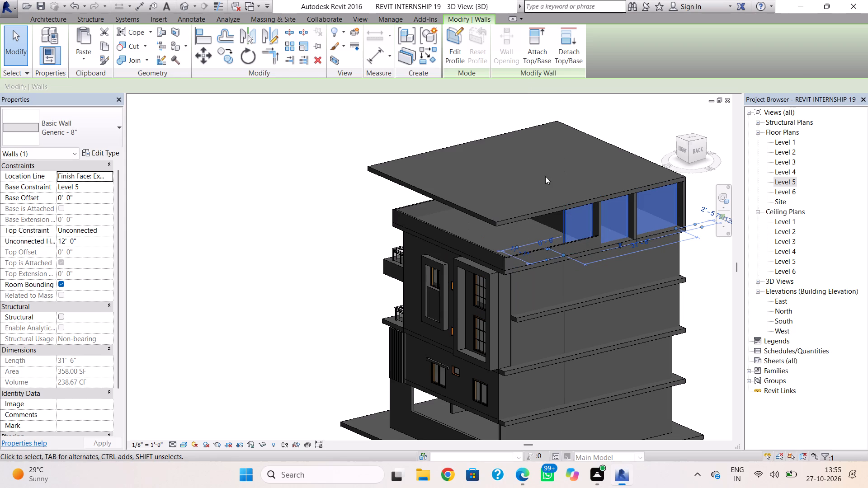
{"action": "key", "text": "Escape"}
On the Level 5 plan, nudge the recessed Generic - 8" wall outward until it is flush with the rear roof edge.
{"action": "double_click", "coordinate": [788, 180]}
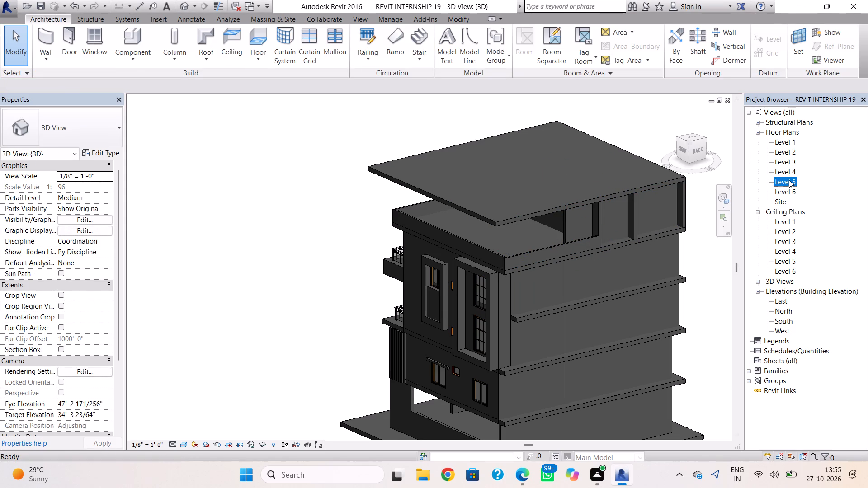
{"action": "left_click", "coordinate": [278, 242]}
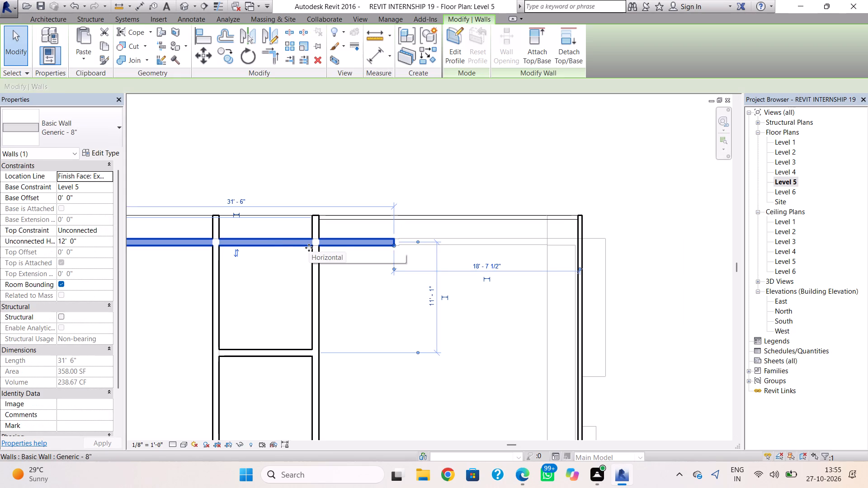
{"action": "key", "text": "Up"}
{"action": "key", "text": "Up"}
{"action": "key", "text": "Up"}
{"action": "key", "text": "Up"}
{"action": "key", "text": "Up"}
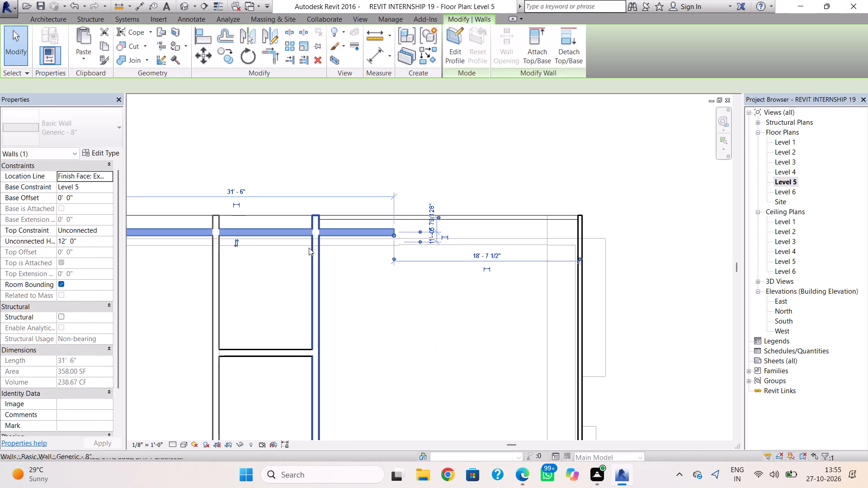
{"action": "key", "text": "Up"}
{"action": "key", "text": "Up"}
{"action": "key", "text": "Up"}
{"action": "key", "text": "Up"}
{"action": "left_click", "coordinate": [349, 157]}
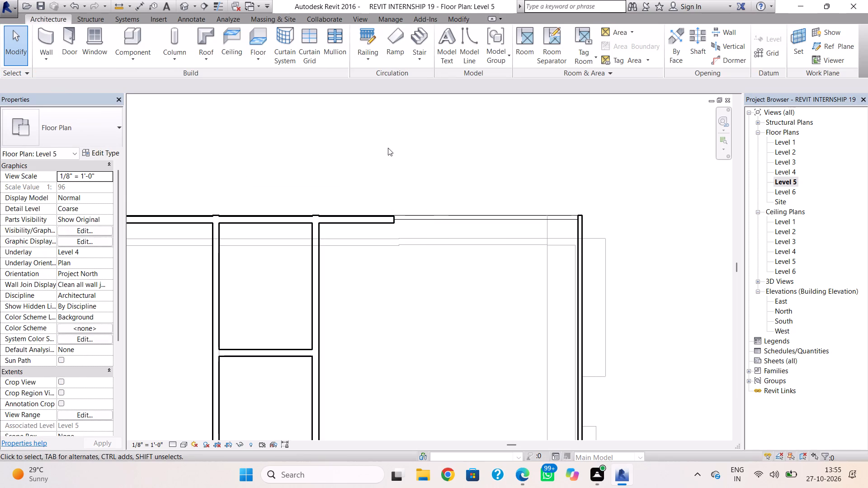
In the 3D view, shorten the Level 5 Generic - 8" rear wall so its free end stops at the adjoining cross wall.
{"action": "left_click", "coordinate": [186, 4]}
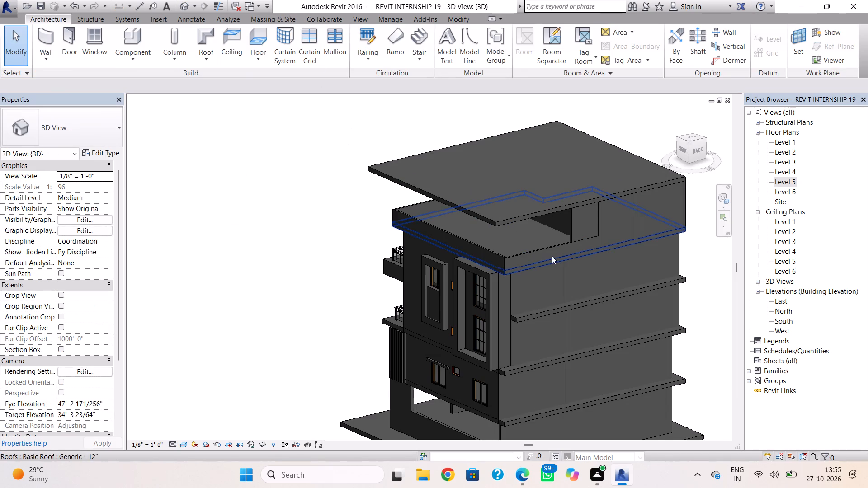
{"action": "scroll", "coordinate": [552, 256], "scroll_direction": "up", "scroll_amount": 3}
{"action": "left_click", "coordinate": [582, 215]}
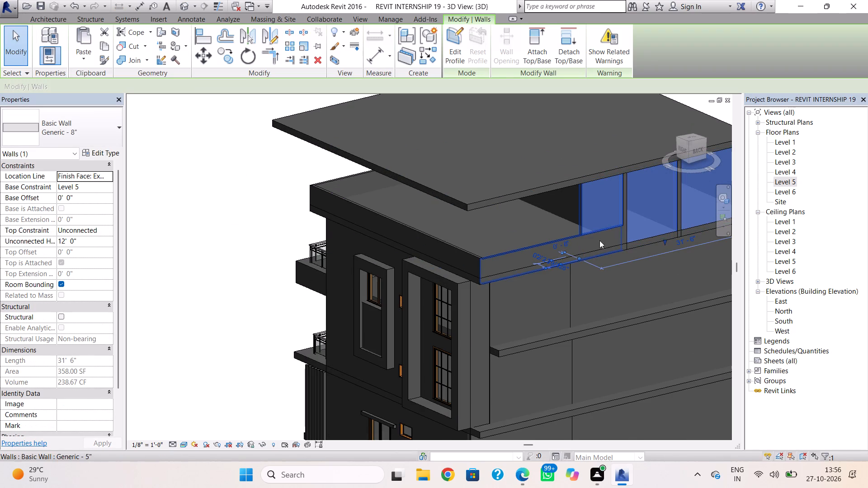
{"action": "left_click_drag", "start_coordinate": [580, 258], "coordinate": [621, 248]}
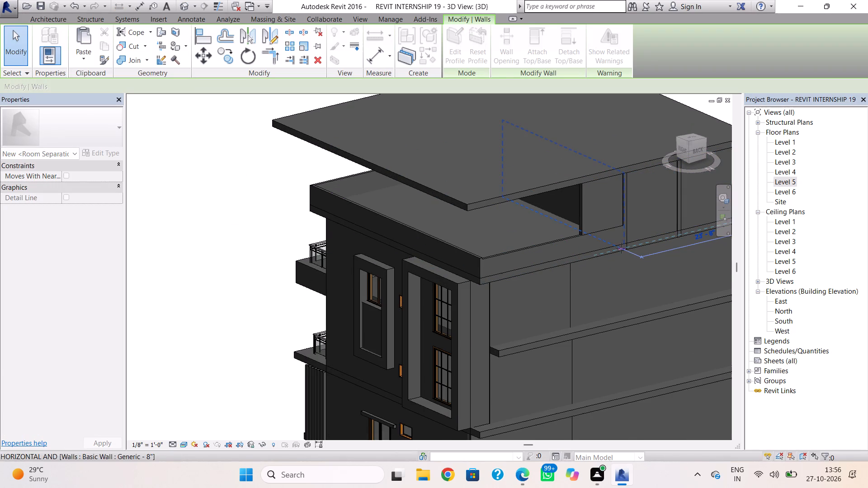
{"action": "left_click_drag", "start_coordinate": [621, 248], "coordinate": [626, 248]}
{"action": "left_click", "coordinate": [613, 283]}
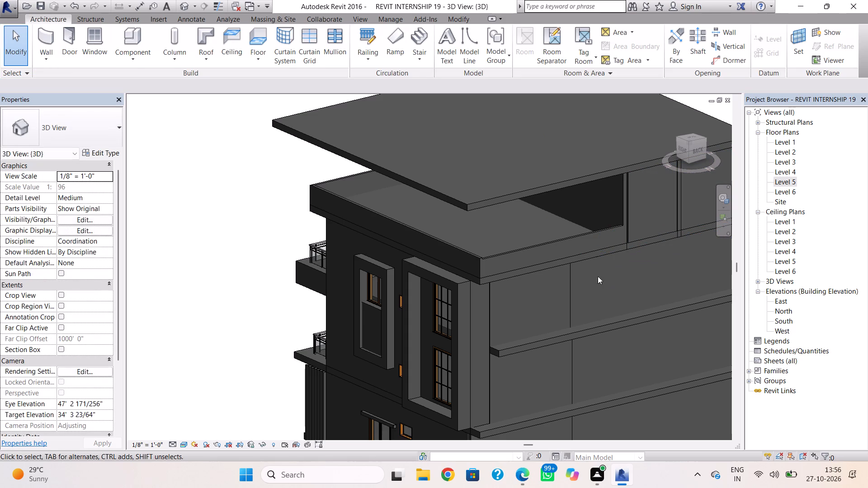
{"action": "left_click", "coordinate": [628, 242]}
{"action": "left_click", "coordinate": [626, 247]}
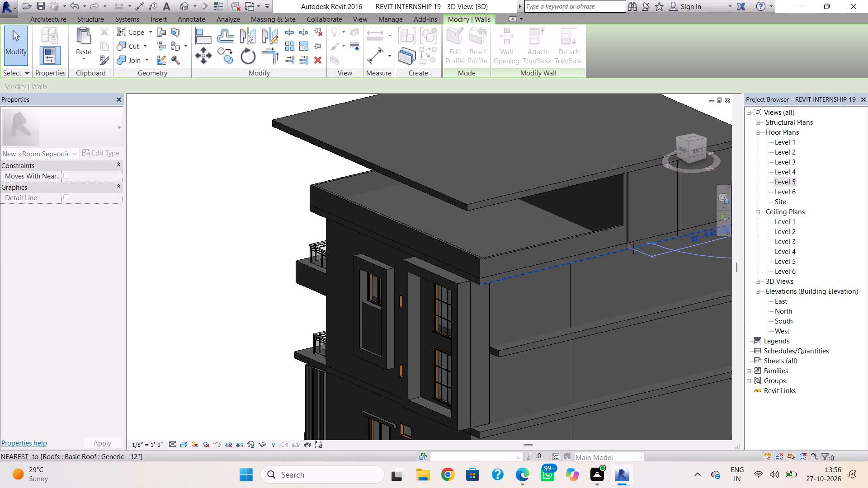
{"action": "left_click", "coordinate": [615, 274]}
{"action": "key", "text": "Escape"}
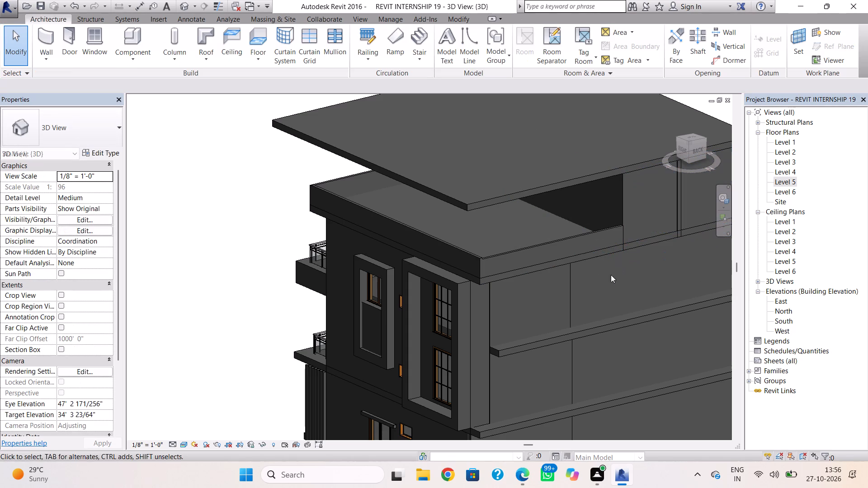
On the Level 5 plan, nudge the front Generic - 5" parapet wall outward until its inner face lines up with the front roof edge.
{"action": "right_click_drag", "start_coordinate": [335, 293], "coordinate": [516, 234], "text": "shift"}
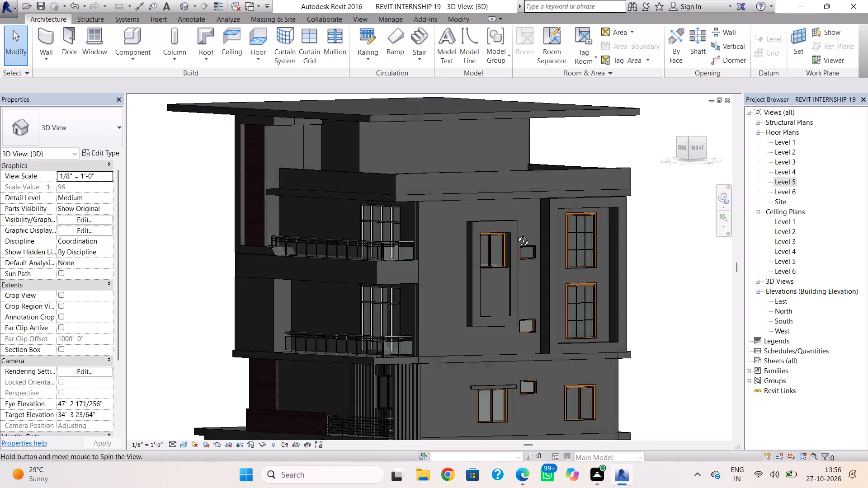
{"action": "right_click_drag", "start_coordinate": [516, 234], "coordinate": [564, 254], "text": "shift"}
{"action": "scroll", "coordinate": [496, 225], "scroll_direction": "up", "scroll_amount": 2}
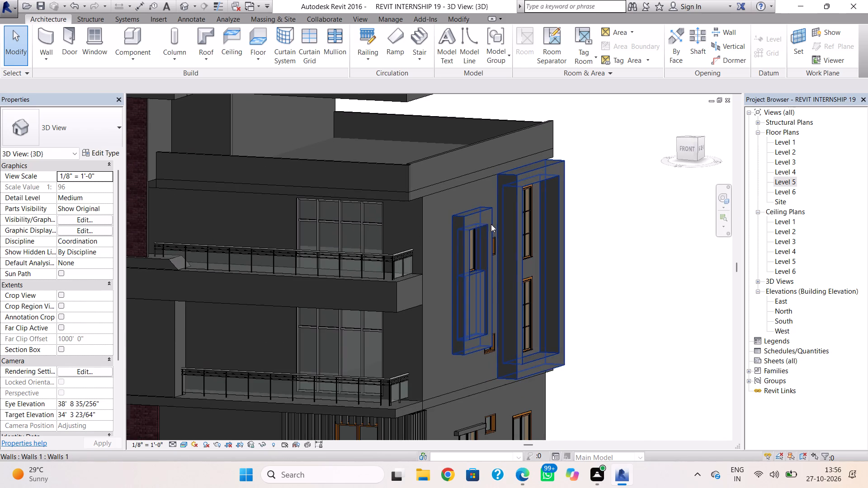
{"action": "left_click", "coordinate": [400, 169]}
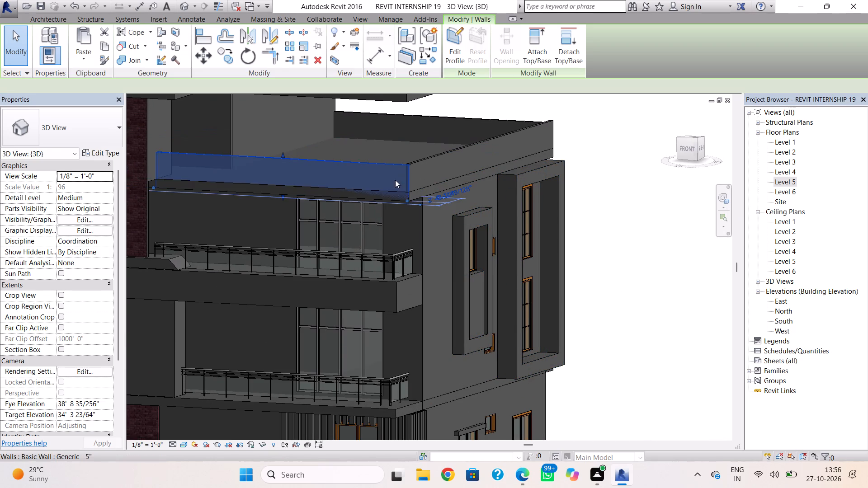
{"action": "middle_click_drag", "start_coordinate": [393, 192], "coordinate": [461, 181]}
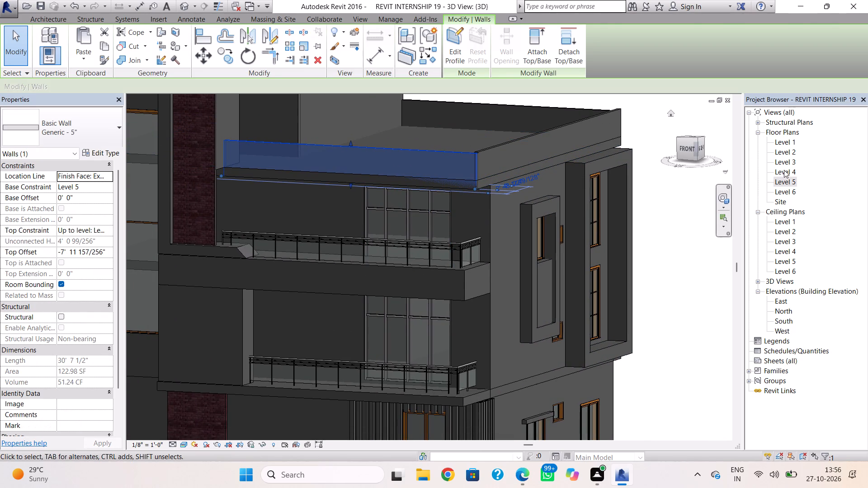
{"action": "double_click", "coordinate": [786, 180]}
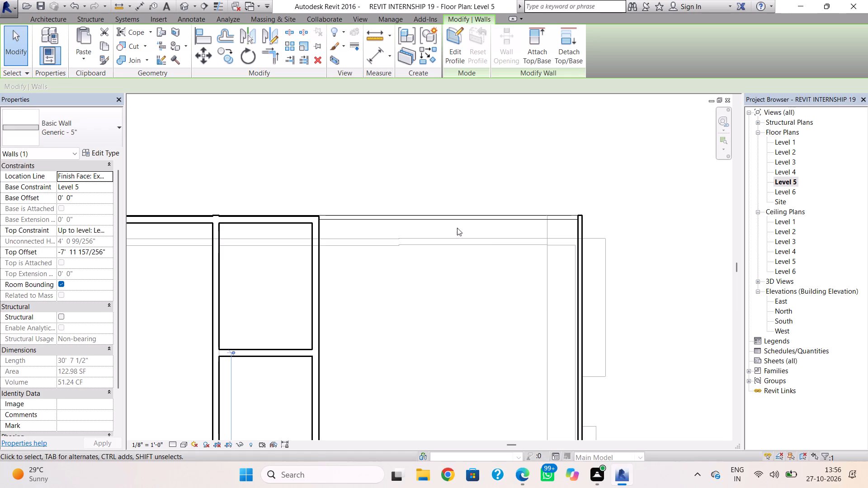
{"action": "scroll", "coordinate": [531, 277], "scroll_direction": "down", "scroll_amount": 1}
{"action": "middle_click_drag", "start_coordinate": [533, 276], "coordinate": [484, 104]}
{"action": "scroll", "coordinate": [436, 311], "scroll_direction": "down", "scroll_amount": 1}
{"action": "middle_click_drag", "start_coordinate": [430, 337], "coordinate": [430, 254]}
{"action": "scroll", "coordinate": [407, 319], "scroll_direction": "up", "scroll_amount": 5}
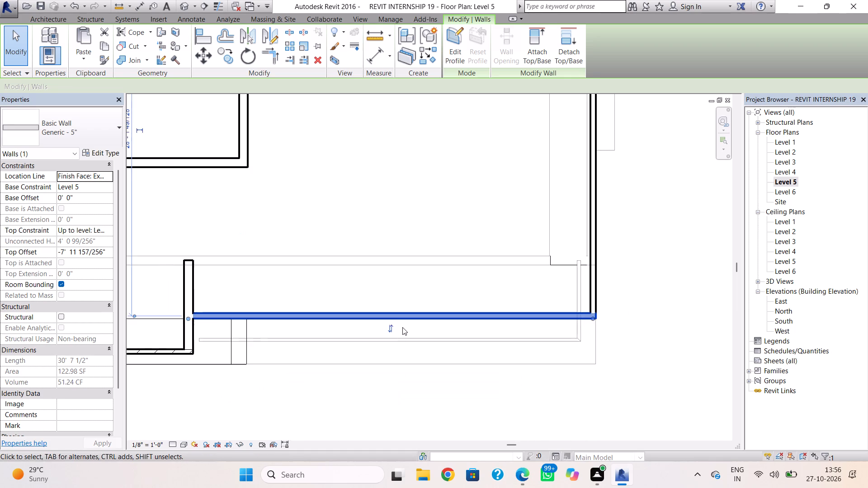
{"action": "scroll", "coordinate": [402, 327], "scroll_direction": "up", "scroll_amount": 2}
{"action": "key", "text": "Down"}
{"action": "key", "text": "Down"}
{"action": "key", "text": "Down"}
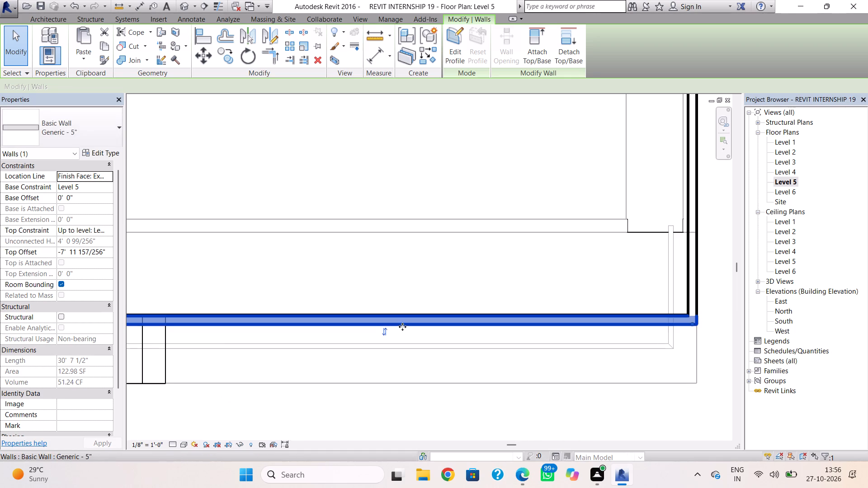
{"action": "key", "text": "Down"}
{"action": "key", "text": "Down"}
{"action": "key", "text": "Up"}
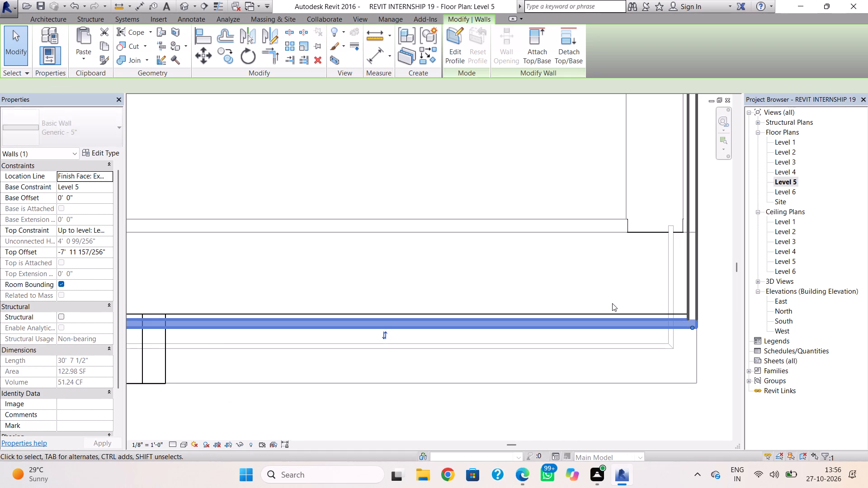
{"action": "key", "text": "Up"}
Nudge the Level 5 Generic - 5" side parapet wall outward by 6" so its inner face meets the side roof edge.
{"action": "left_click", "coordinate": [690, 277]}
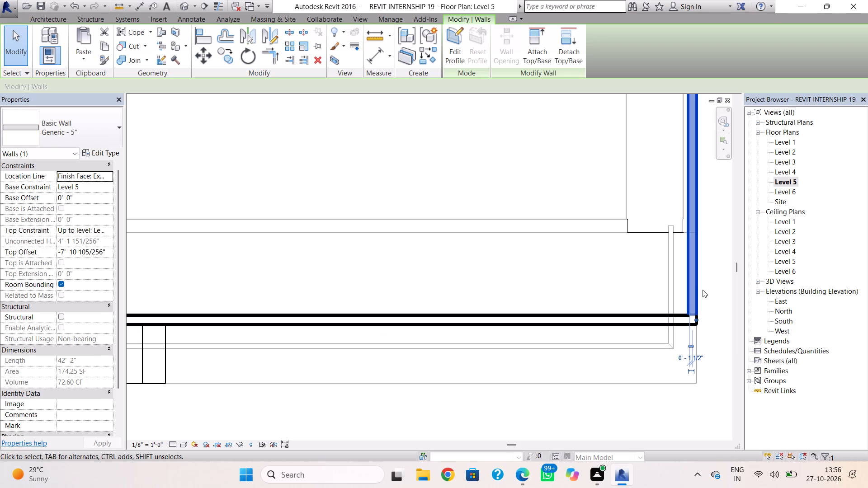
{"action": "key", "text": "Right"}
{"action": "key", "text": "Right"}
{"action": "key", "text": "Right"}
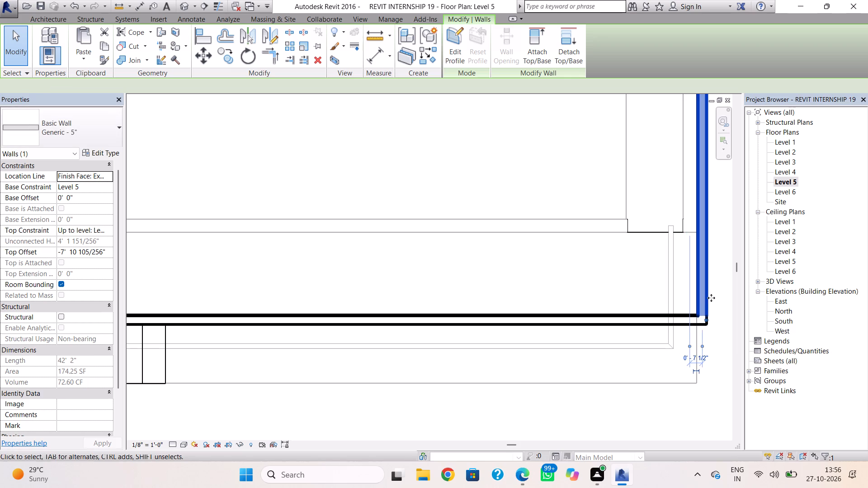
{"action": "key", "text": "Right"}
{"action": "key", "text": "Left"}
{"action": "left_click", "coordinate": [711, 301]}
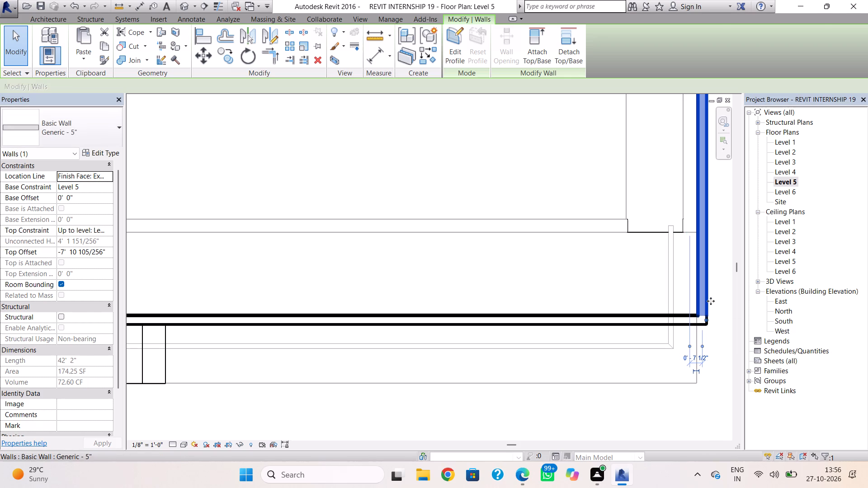
{"action": "left_click", "coordinate": [717, 286]}
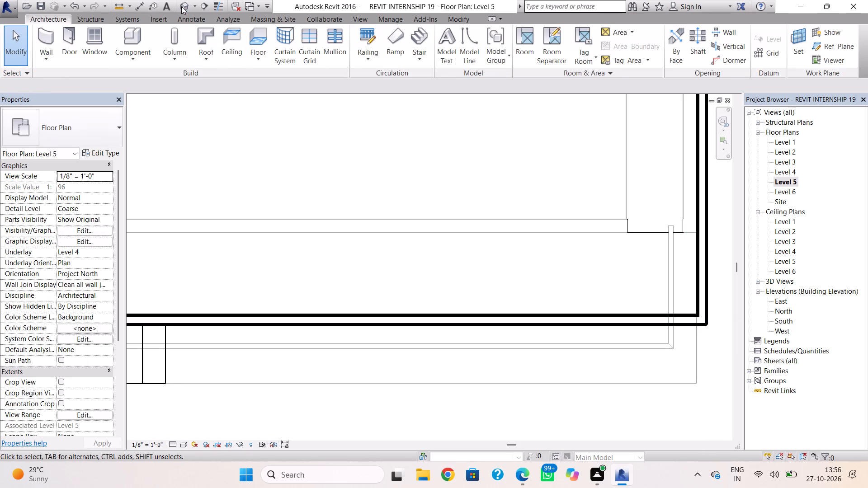
In the 3D view, start a new in-place model in the Walls family category, keeping the suggested name.
{"action": "left_click", "coordinate": [181, 6]}
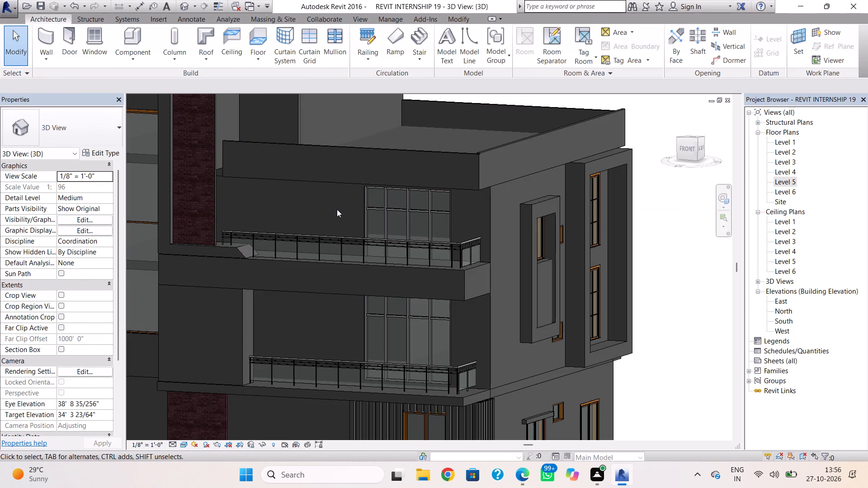
{"action": "right_click_drag", "start_coordinate": [321, 215], "coordinate": [322, 238], "text": "shift"}
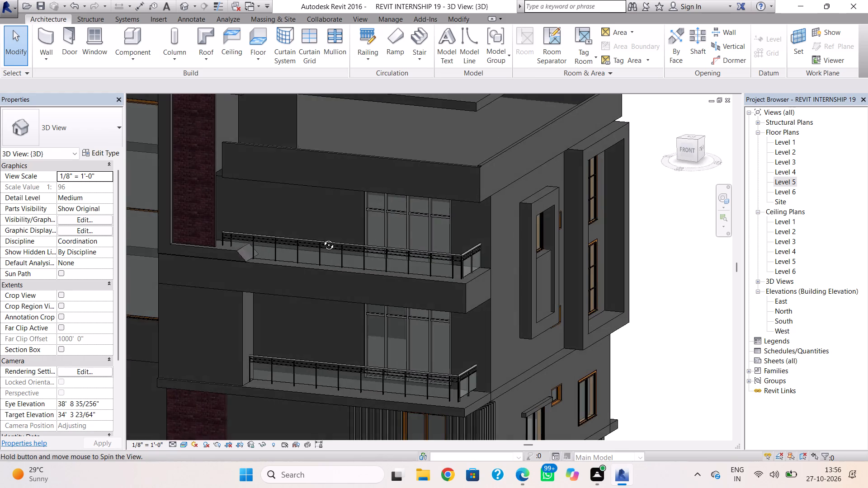
{"action": "right_click_drag", "start_coordinate": [322, 238], "coordinate": [353, 206], "text": "shift"}
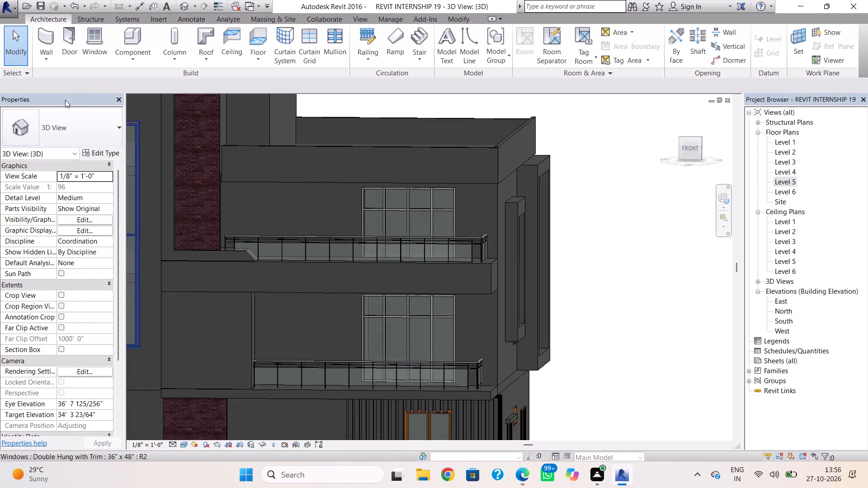
{"action": "scroll", "coordinate": [76, 112], "scroll_direction": "down", "scroll_amount": 1}
{"action": "middle_click_drag", "start_coordinate": [83, 120], "coordinate": [85, 124]}
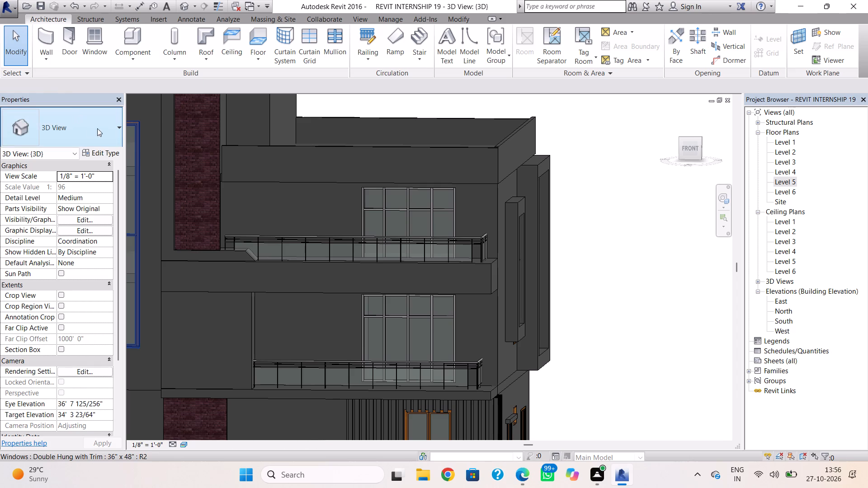
{"action": "key", "text": "Escape"}
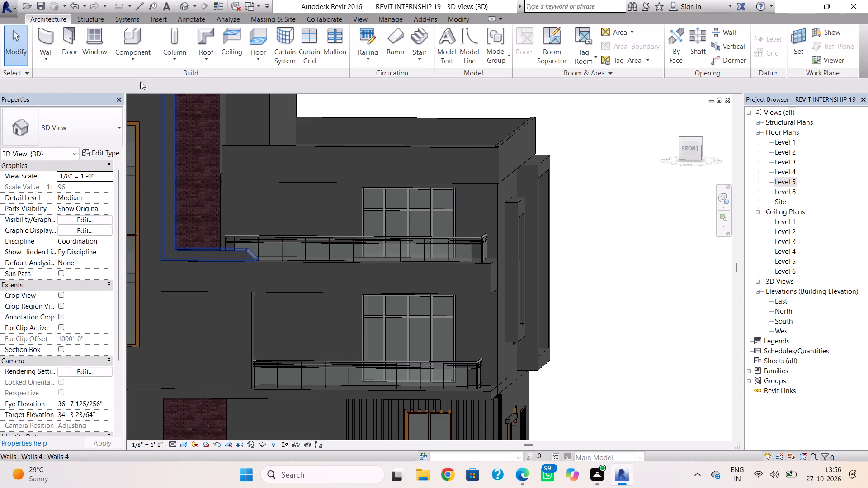
{"action": "left_click", "coordinate": [136, 58]}
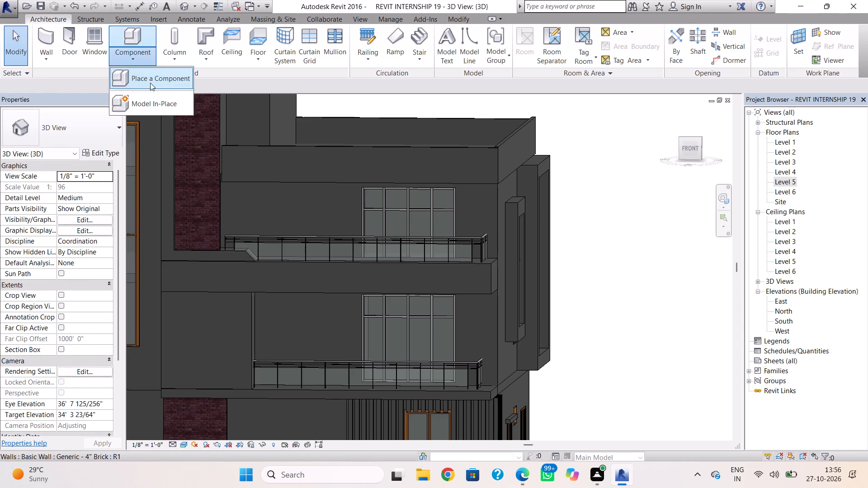
{"action": "left_click", "coordinate": [158, 113]}
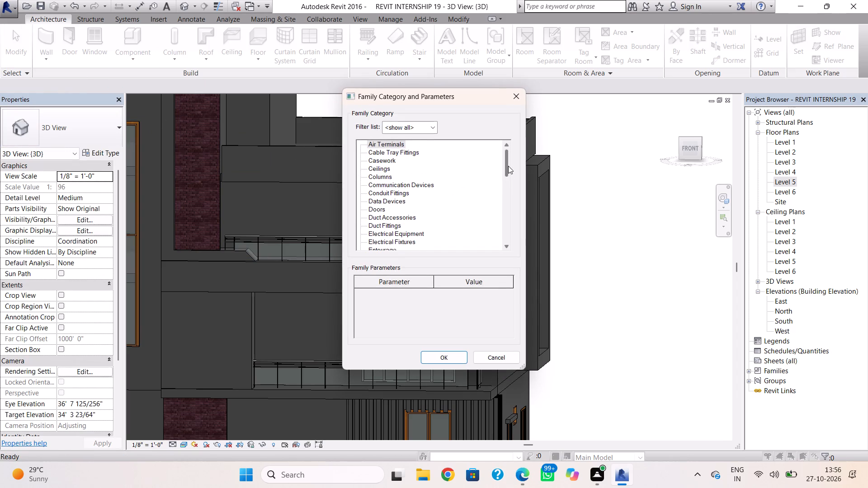
{"action": "left_click_drag", "start_coordinate": [509, 167], "coordinate": [509, 248]}
{"action": "left_click", "coordinate": [381, 235]}
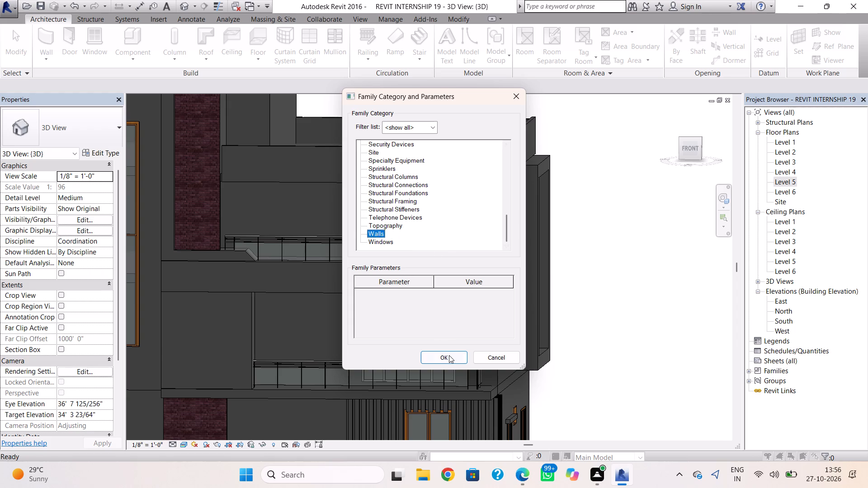
{"action": "left_click", "coordinate": [449, 356]}
{"action": "left_click", "coordinate": [438, 255]}
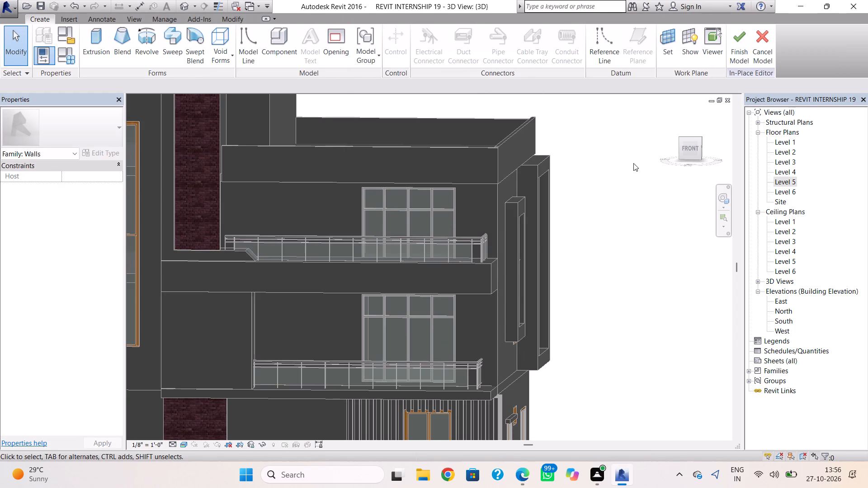
Set the in-place model's work plane by picking the top face of the upper front balcony slab.
{"action": "right_click_drag", "start_coordinate": [382, 192], "coordinate": [390, 257]}
{"action": "right_click_drag", "start_coordinate": [390, 253], "coordinate": [396, 295], "text": "shift"}
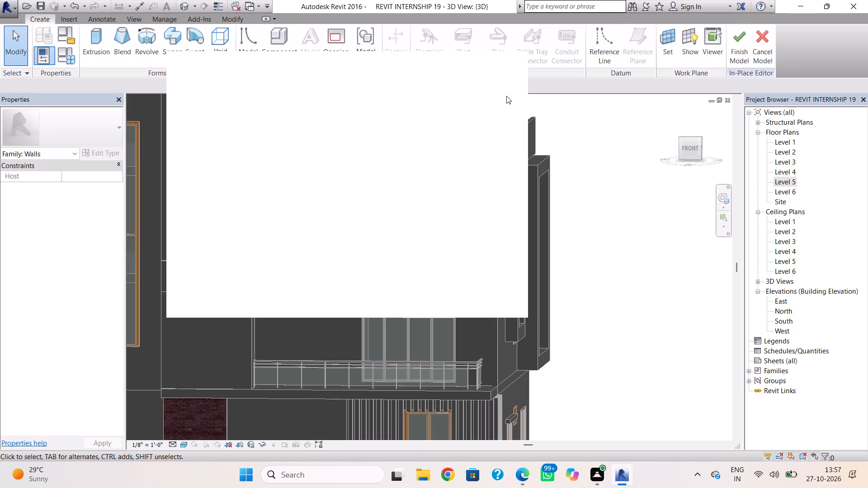
{"action": "left_click", "coordinate": [505, 69]}
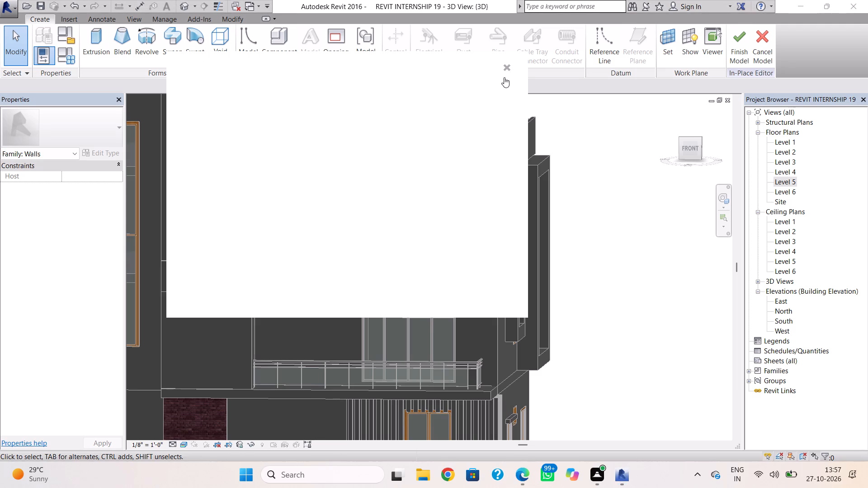
{"action": "right_click_drag", "start_coordinate": [351, 260], "coordinate": [370, 288], "text": "shift"}
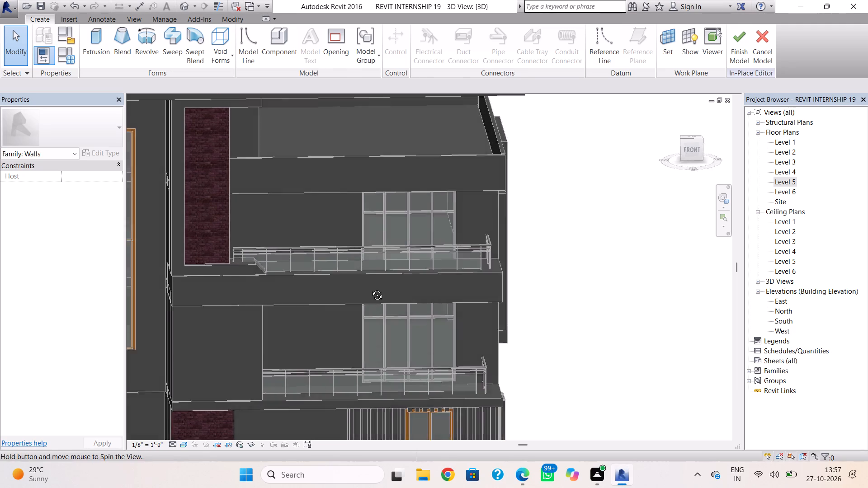
{"action": "right_click_drag", "start_coordinate": [370, 288], "coordinate": [387, 397], "text": "shift"}
{"action": "left_click", "coordinate": [663, 46]}
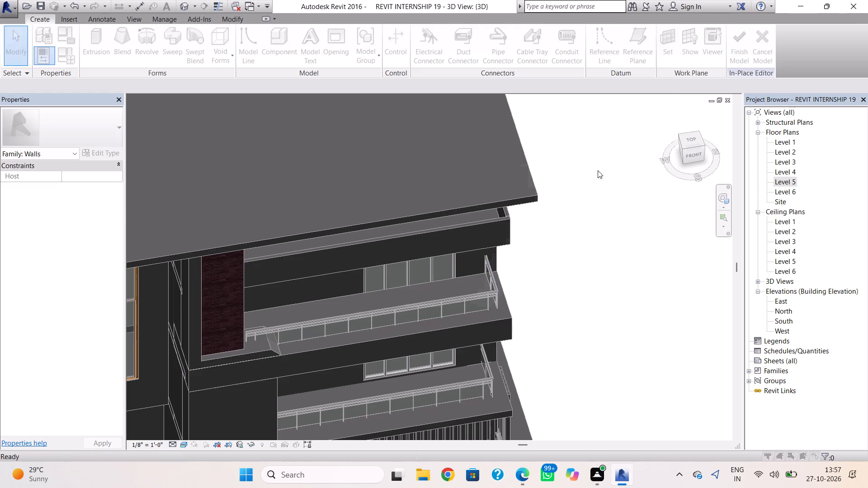
{"action": "left_click", "coordinate": [409, 259]}
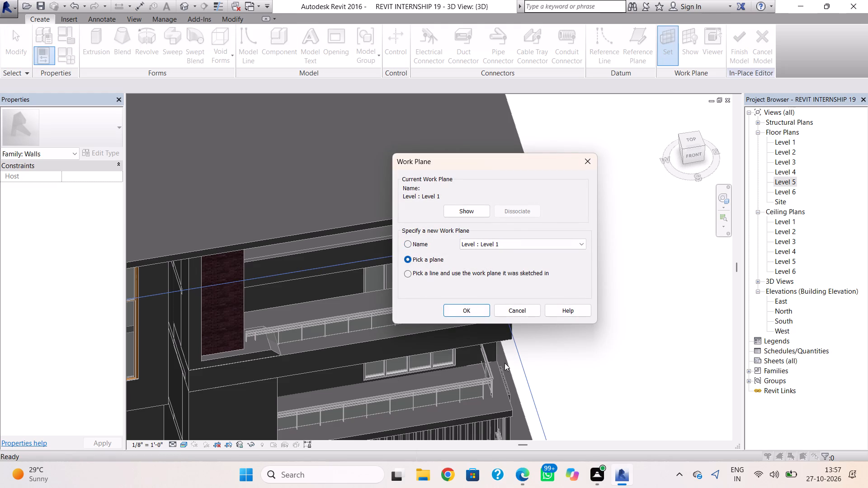
{"action": "left_click", "coordinate": [472, 309]}
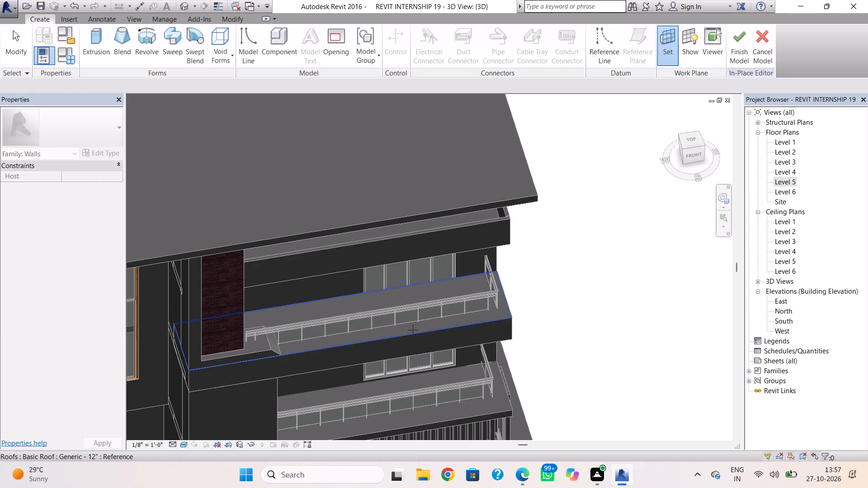
{"action": "left_click", "coordinate": [413, 330]}
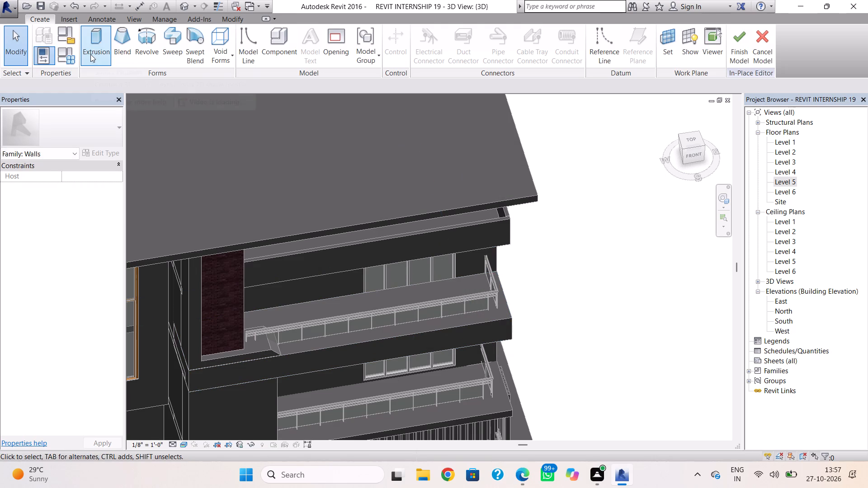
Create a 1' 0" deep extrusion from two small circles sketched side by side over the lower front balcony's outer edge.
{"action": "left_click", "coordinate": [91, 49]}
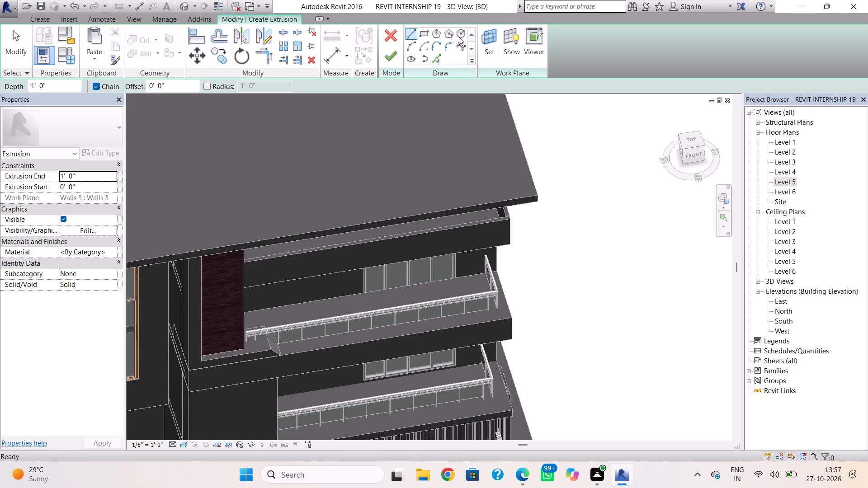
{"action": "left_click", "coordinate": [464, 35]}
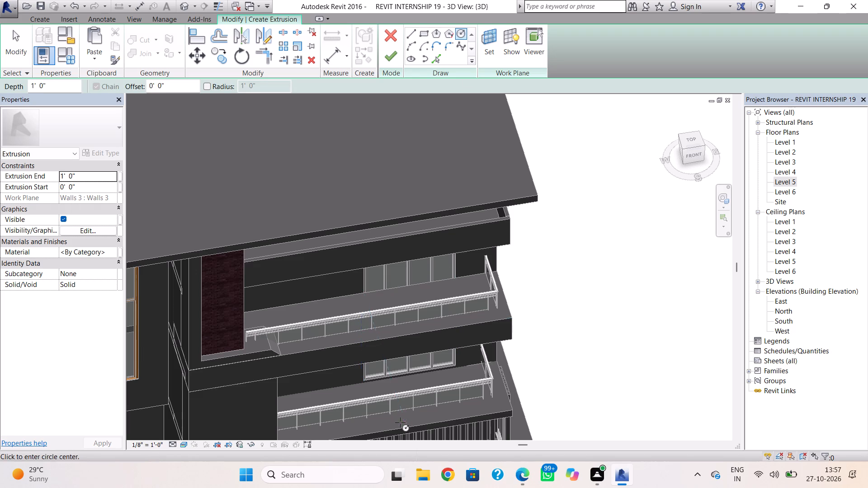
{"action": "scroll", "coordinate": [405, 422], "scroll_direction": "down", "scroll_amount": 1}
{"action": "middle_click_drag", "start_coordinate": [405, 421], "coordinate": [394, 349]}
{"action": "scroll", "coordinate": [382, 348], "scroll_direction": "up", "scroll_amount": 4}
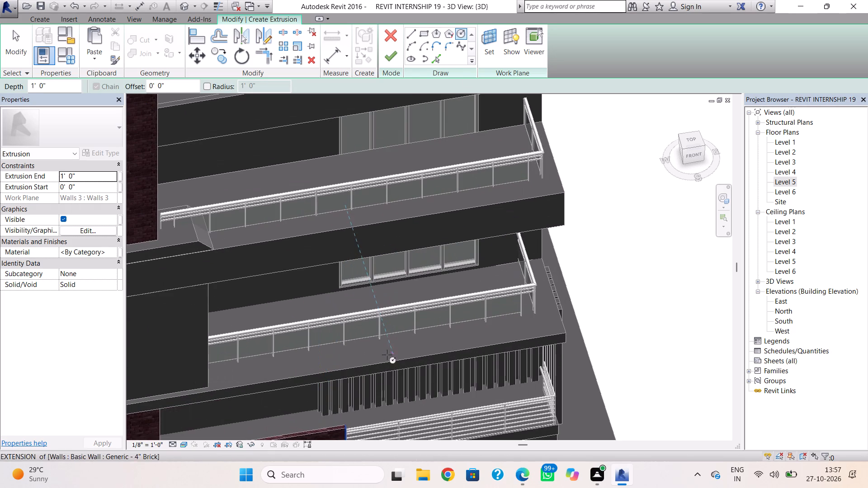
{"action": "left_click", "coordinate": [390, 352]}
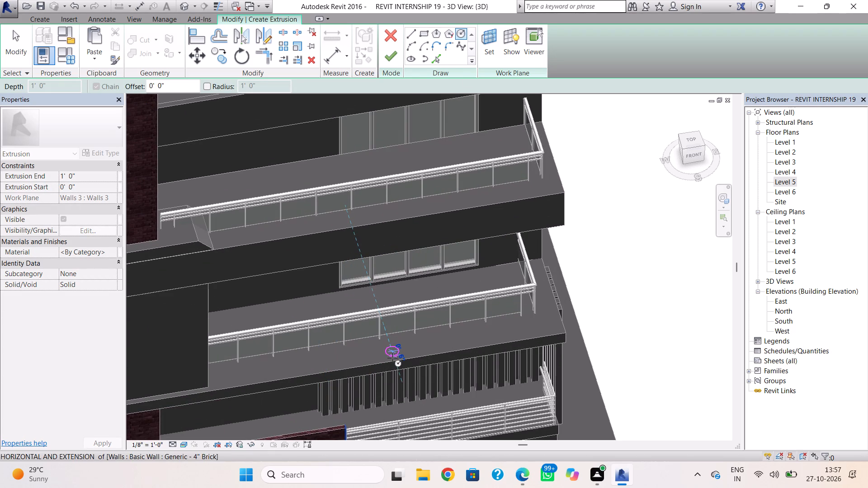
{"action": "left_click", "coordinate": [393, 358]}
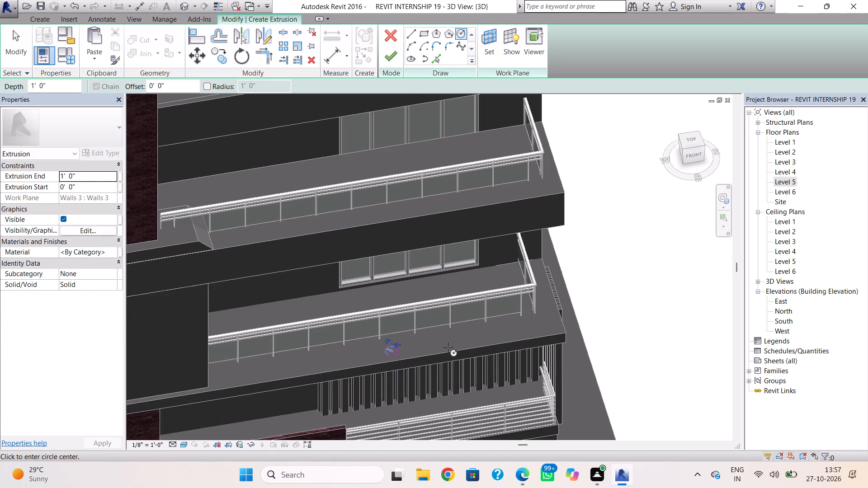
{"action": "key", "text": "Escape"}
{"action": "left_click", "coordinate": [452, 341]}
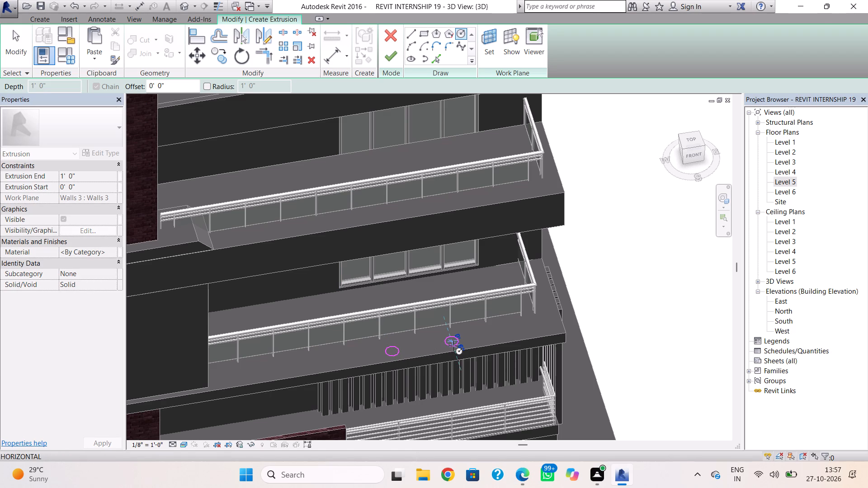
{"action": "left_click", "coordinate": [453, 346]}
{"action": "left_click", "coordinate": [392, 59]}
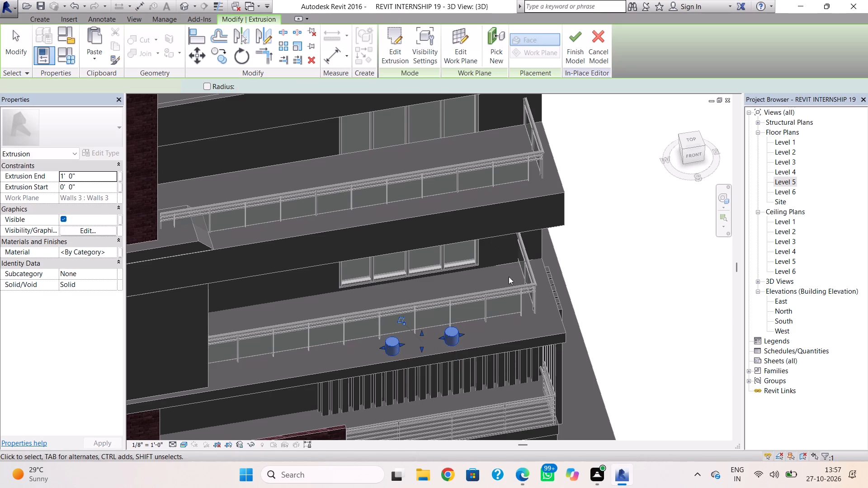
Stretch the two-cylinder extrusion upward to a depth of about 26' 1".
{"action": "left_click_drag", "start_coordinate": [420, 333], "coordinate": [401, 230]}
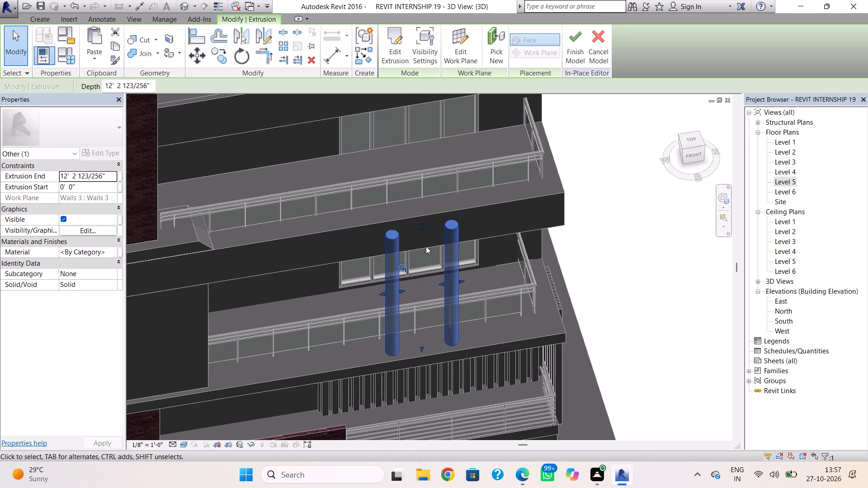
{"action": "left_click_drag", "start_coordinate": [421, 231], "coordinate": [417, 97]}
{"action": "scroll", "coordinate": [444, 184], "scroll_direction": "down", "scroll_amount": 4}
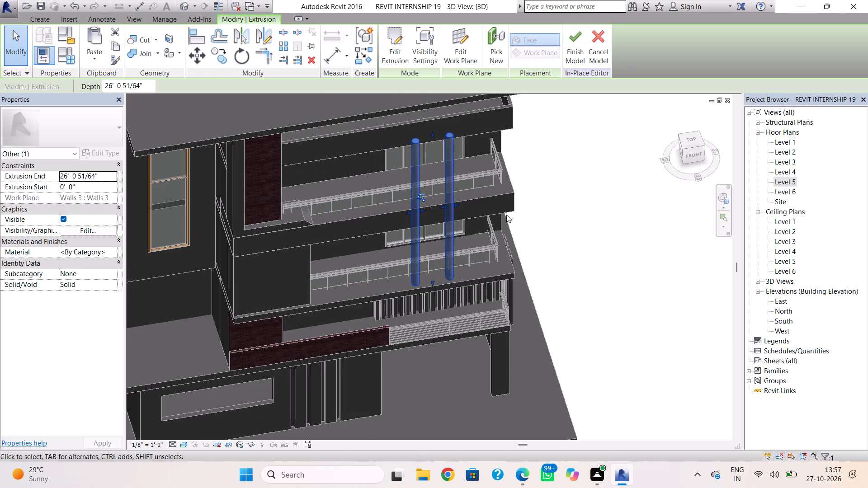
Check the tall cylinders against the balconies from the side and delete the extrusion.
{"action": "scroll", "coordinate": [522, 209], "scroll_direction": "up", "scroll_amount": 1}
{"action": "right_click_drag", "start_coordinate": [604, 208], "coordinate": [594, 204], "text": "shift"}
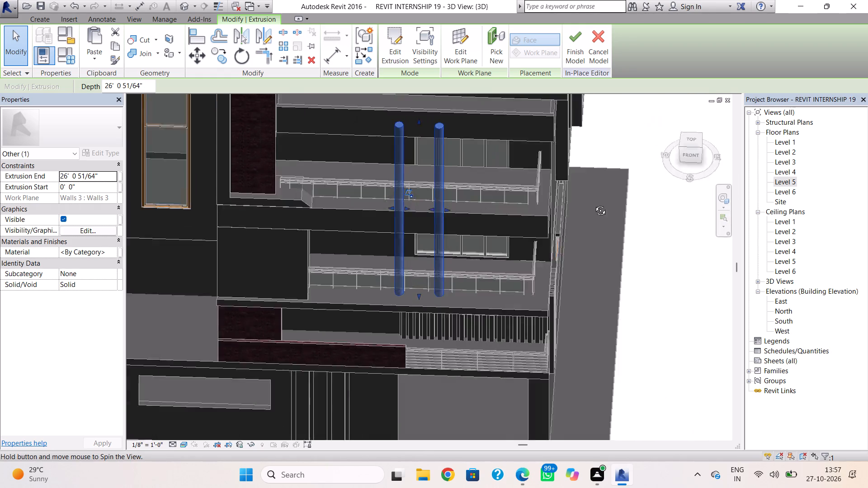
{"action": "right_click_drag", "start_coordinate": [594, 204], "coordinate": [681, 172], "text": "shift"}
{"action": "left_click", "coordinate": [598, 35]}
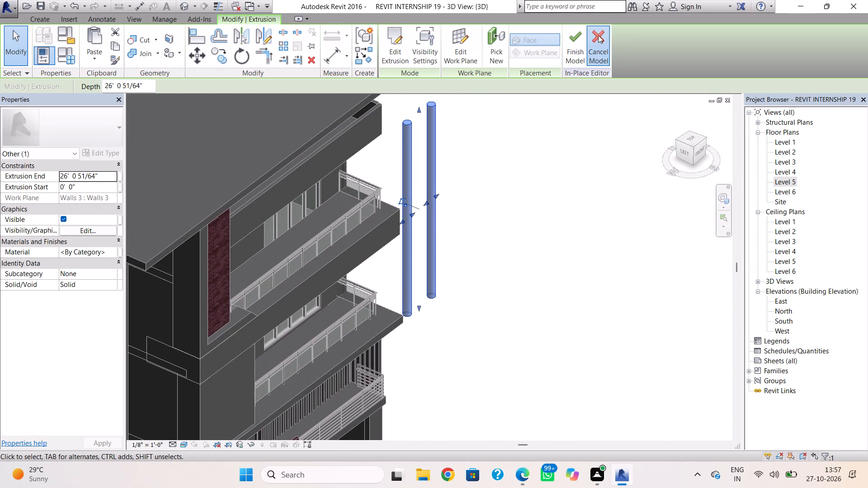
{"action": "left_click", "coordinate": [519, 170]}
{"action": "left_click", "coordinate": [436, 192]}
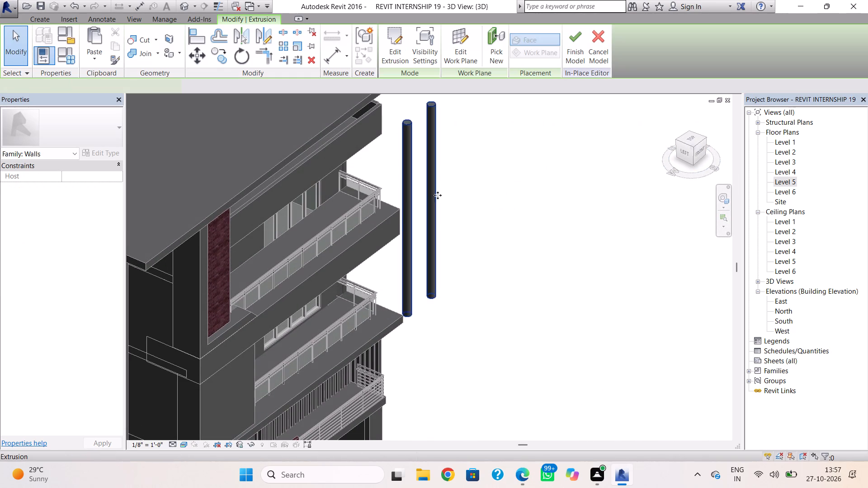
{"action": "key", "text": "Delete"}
Set the in-place model's work plane again by picking the top face of the upper front balcony slab.
{"action": "scroll", "coordinate": [492, 217], "scroll_direction": "down", "scroll_amount": 4}
{"action": "middle_click_drag", "start_coordinate": [488, 220], "coordinate": [493, 225]}
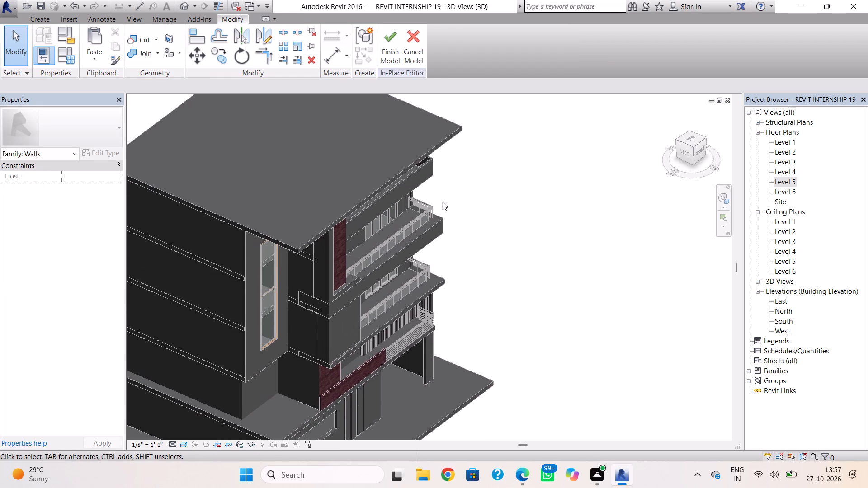
{"action": "left_click", "coordinate": [33, 20]}
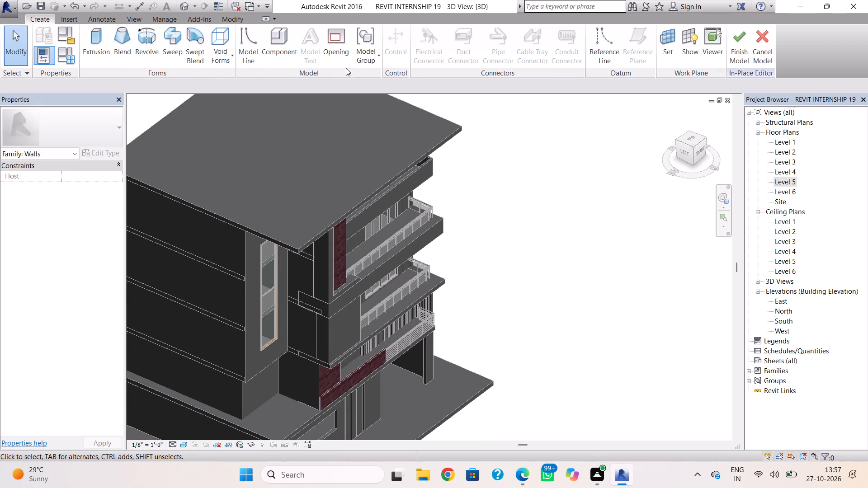
{"action": "left_click", "coordinate": [672, 41]}
{"action": "scroll", "coordinate": [422, 206], "scroll_direction": "up", "scroll_amount": 4}
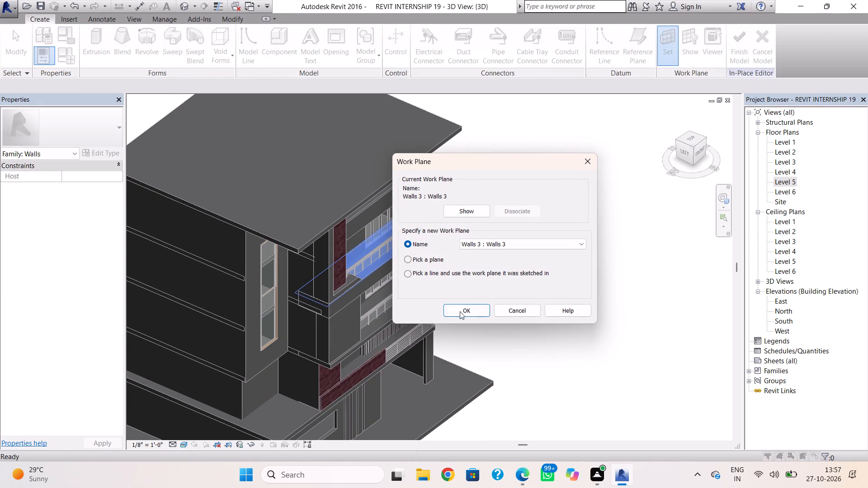
{"action": "left_click", "coordinate": [465, 310]}
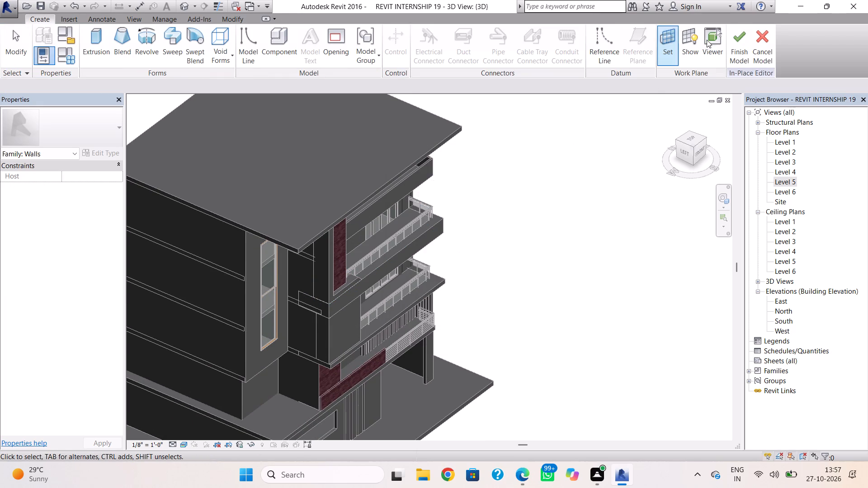
{"action": "left_click", "coordinate": [663, 47]}
{"action": "left_click", "coordinate": [402, 257]}
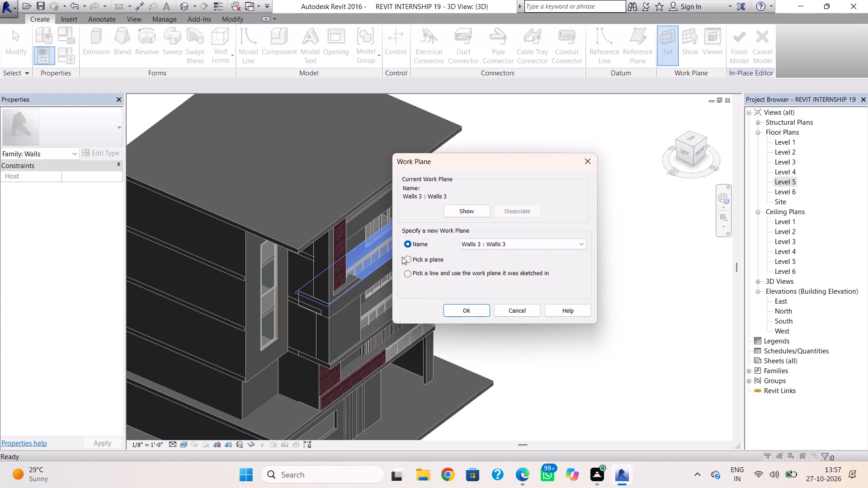
{"action": "left_click", "coordinate": [406, 259]}
{"action": "left_click", "coordinate": [465, 311]}
{"action": "scroll", "coordinate": [387, 243], "scroll_direction": "up", "scroll_amount": 2}
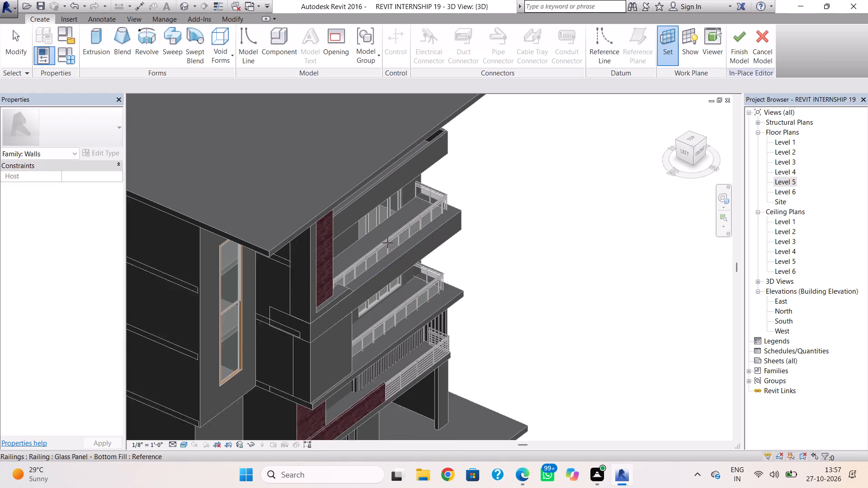
{"action": "scroll", "coordinate": [387, 243], "scroll_direction": "up", "scroll_amount": 1}
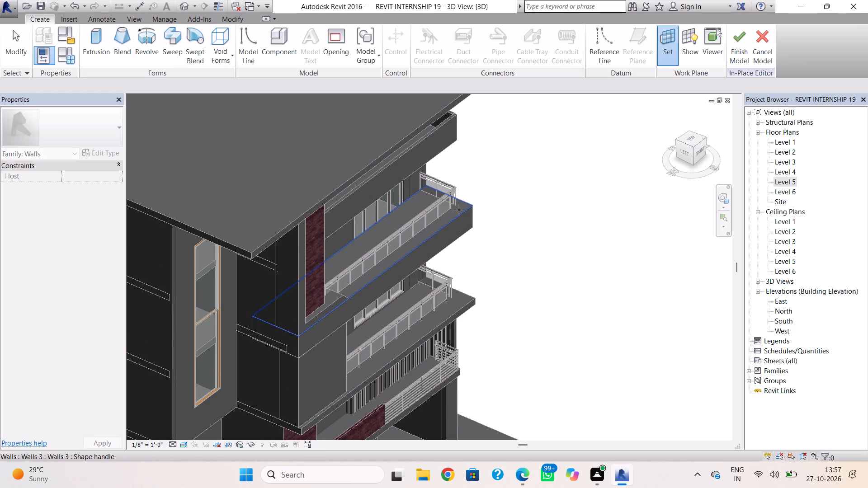
{"action": "left_click", "coordinate": [460, 209]}
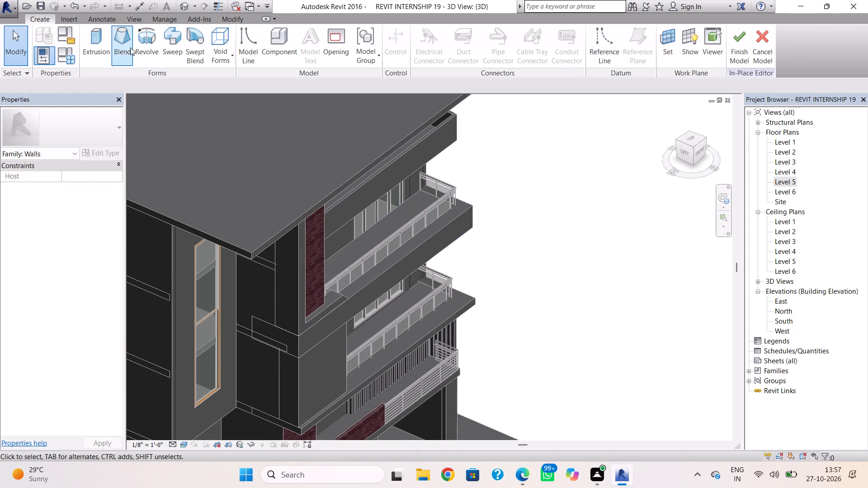
Start an extrusion and sketch two circles, each about 3' 8" in circumference, on the upper balcony slab outside the glass railing.
{"action": "left_click", "coordinate": [94, 46]}
{"action": "left_click", "coordinate": [457, 32]}
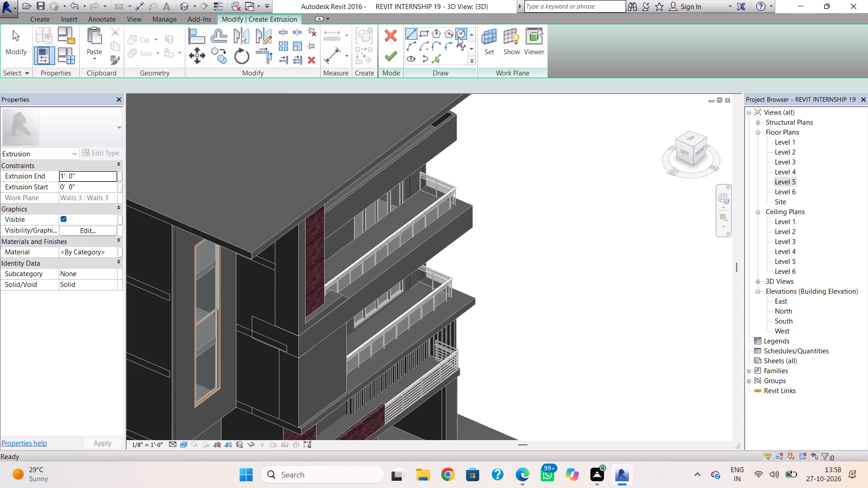
{"action": "scroll", "coordinate": [422, 209], "scroll_direction": "up", "scroll_amount": 10}
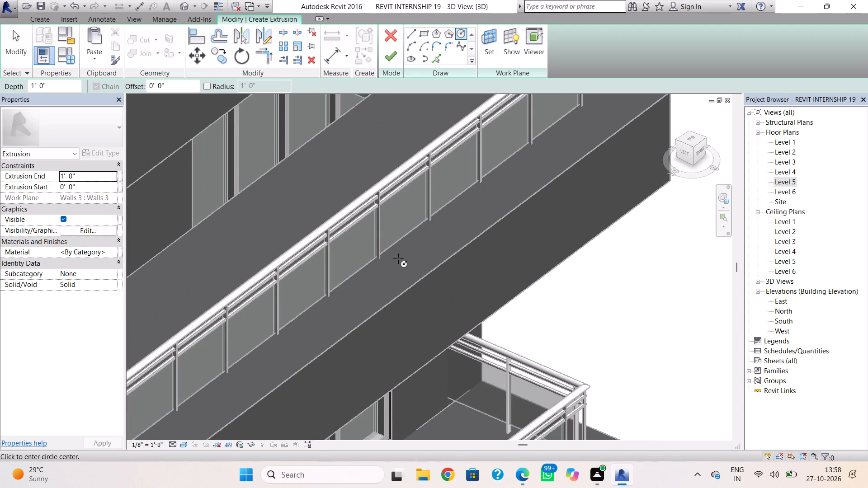
{"action": "left_click", "coordinate": [398, 258]}
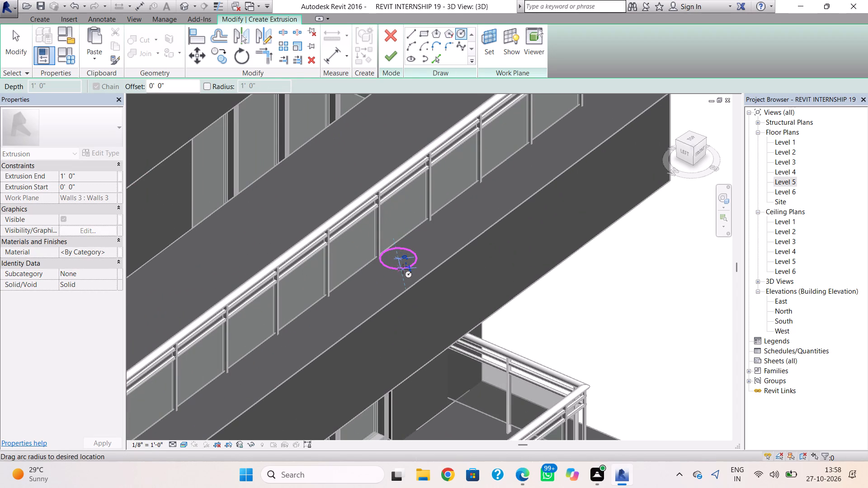
{"action": "left_click", "coordinate": [403, 269]}
{"action": "left_click", "coordinate": [443, 223]}
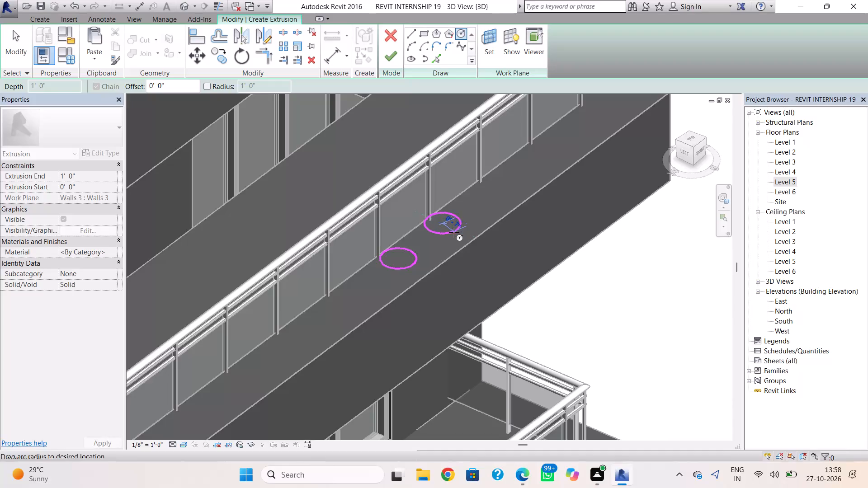
{"action": "left_click", "coordinate": [452, 233]}
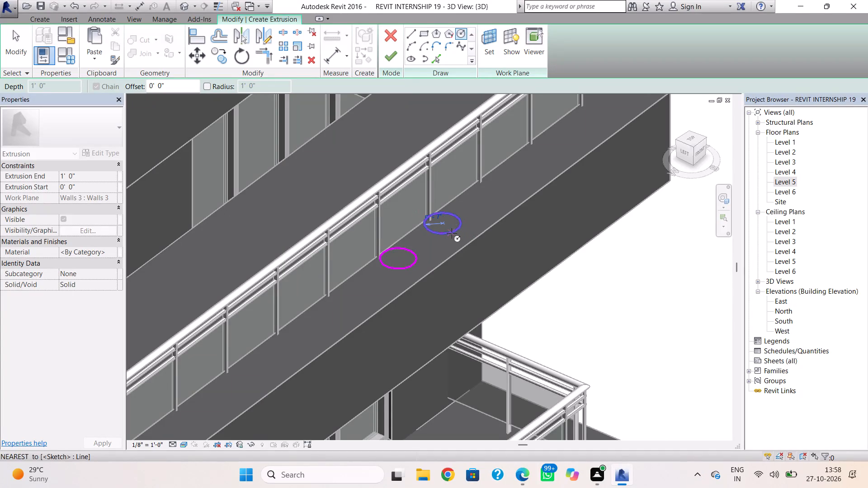
{"action": "key", "text": "Escape"}
{"action": "key", "text": "Escape"}
Nudge the second circle farther from the first along the upper balcony slab, clear of the railing.
{"action": "left_click", "coordinate": [458, 224]}
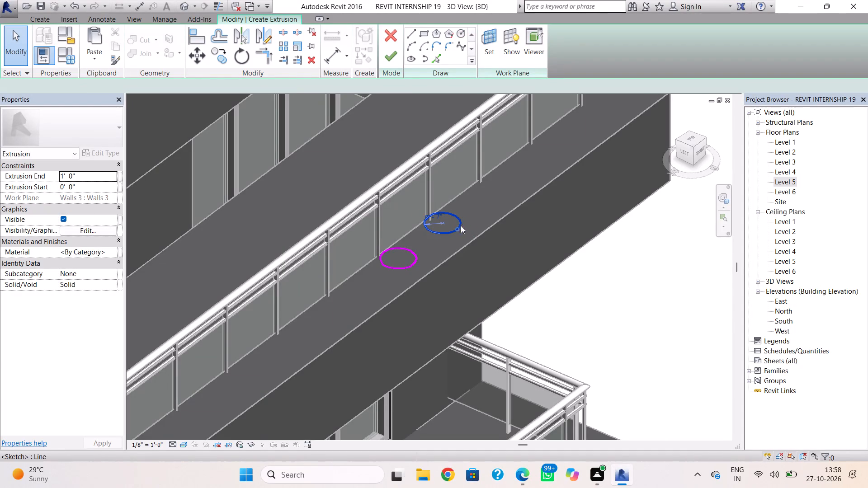
{"action": "key", "text": "Right"}
{"action": "key", "text": "Right"}
{"action": "key", "text": "Right"}
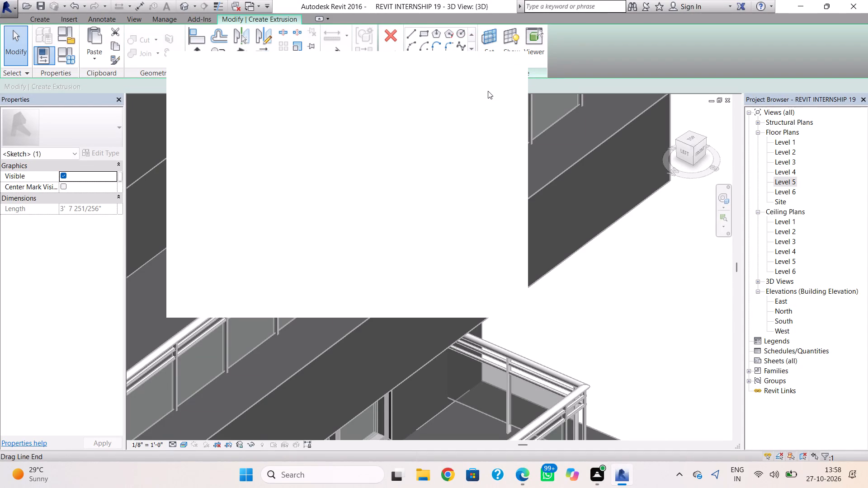
{"action": "key", "text": "Up"}
{"action": "left_click", "coordinate": [502, 69]}
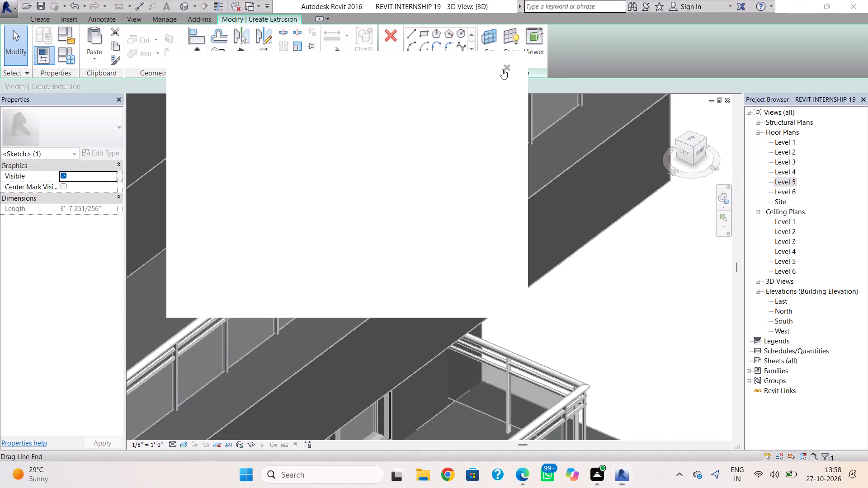
{"action": "left_click", "coordinate": [503, 69]}
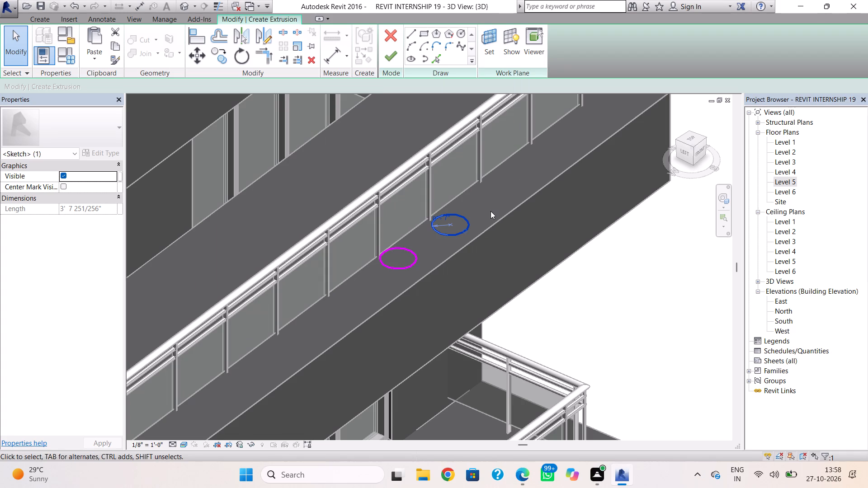
{"action": "key", "text": "Up"}
{"action": "key", "text": "Up"}
{"action": "left_click", "coordinate": [470, 224]}
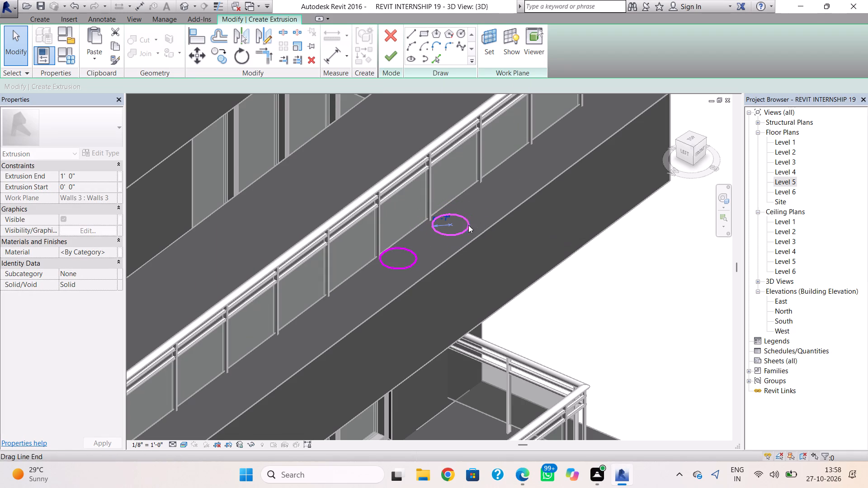
{"action": "left_click", "coordinate": [468, 225]}
{"action": "key", "text": "Up"}
{"action": "key", "text": "Up"}
{"action": "key", "text": "Up"}
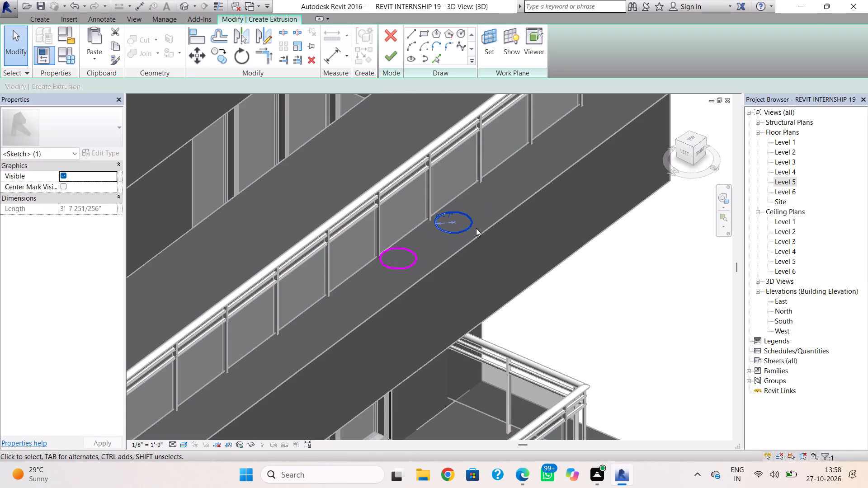
{"action": "key", "text": "Up"}
{"action": "key", "text": "Up"}
{"action": "key", "text": "Up"}
{"action": "key", "text": "Up"}
{"action": "key", "text": "Up"}
Nudge the first circle slightly toward the slab's outer edge and finish the extrusion at a depth of 1' 0".
{"action": "left_click", "coordinate": [405, 255]}
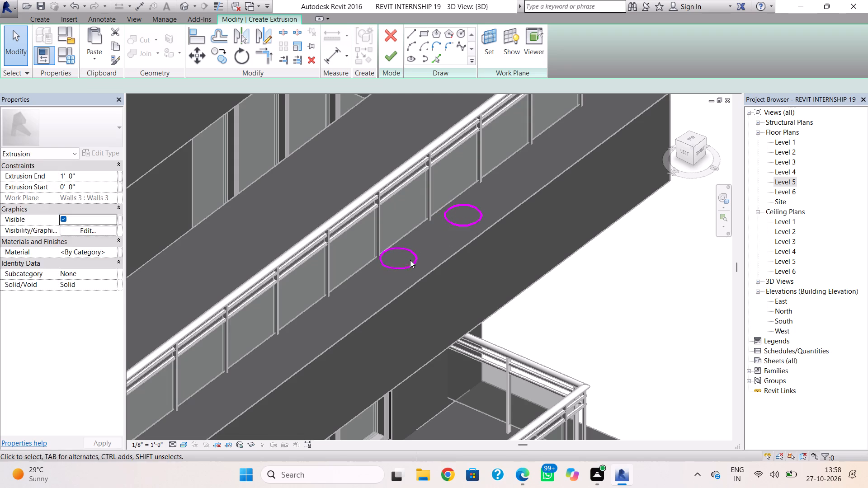
{"action": "left_click", "coordinate": [411, 263]}
{"action": "key", "text": "Down"}
{"action": "key", "text": "Right"}
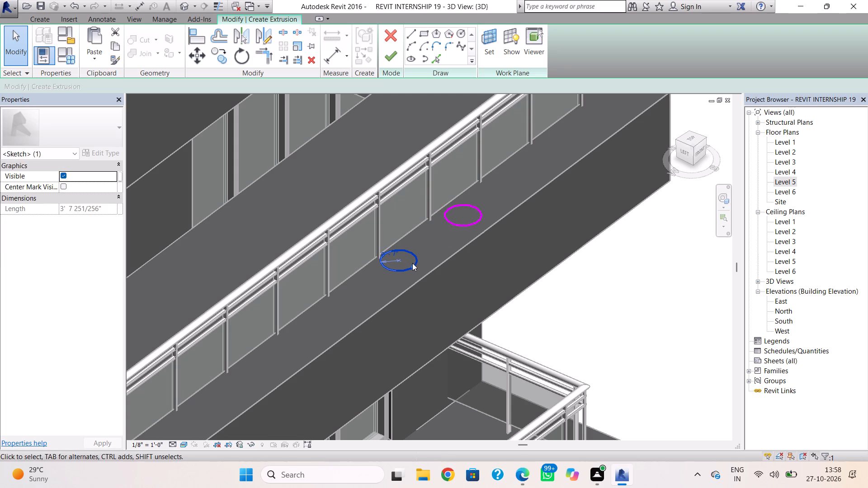
{"action": "key", "text": "Right"}
{"action": "left_click", "coordinate": [388, 55]}
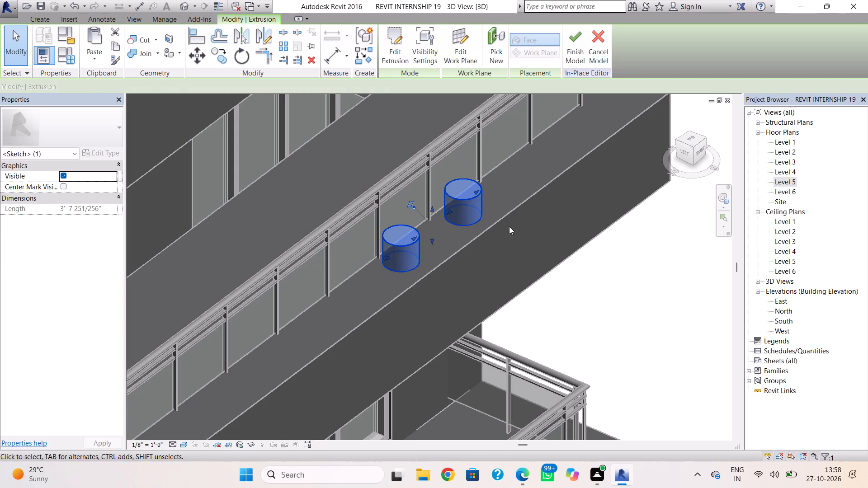
Stretch the two cylinders on the upper front balcony upward until they reach the underside of the overhanging roof.
{"action": "scroll", "coordinate": [509, 227], "scroll_direction": "down", "scroll_amount": 5}
{"action": "right_click_drag", "start_coordinate": [516, 235], "coordinate": [486, 216], "text": "shift"}
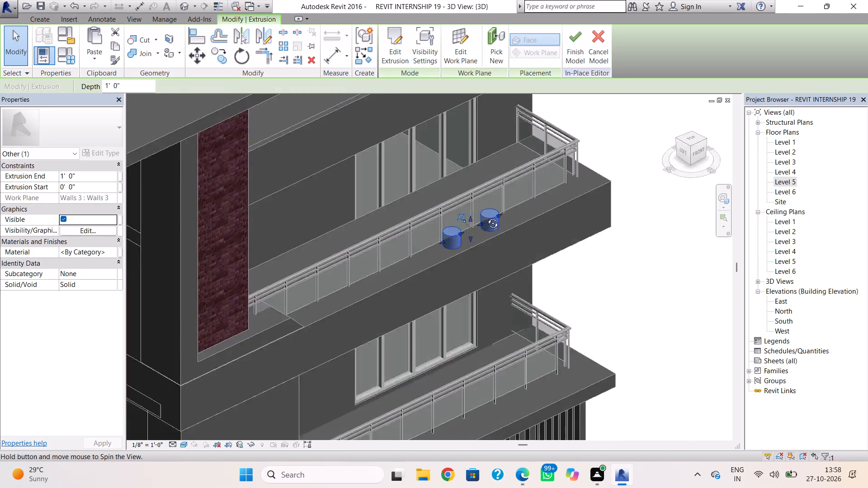
{"action": "right_click_drag", "start_coordinate": [486, 216], "coordinate": [417, 153], "text": "shift"}
{"action": "left_click_drag", "start_coordinate": [469, 220], "coordinate": [464, 118]}
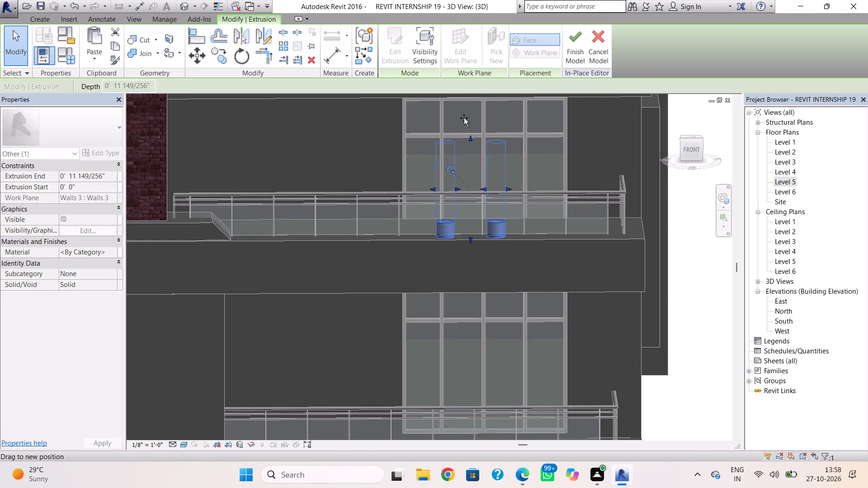
{"action": "left_click_drag", "start_coordinate": [464, 118], "coordinate": [458, 23]}
{"action": "scroll", "coordinate": [492, 150], "scroll_direction": "down", "scroll_amount": 3}
{"action": "middle_click_drag", "start_coordinate": [493, 157], "coordinate": [457, 325]}
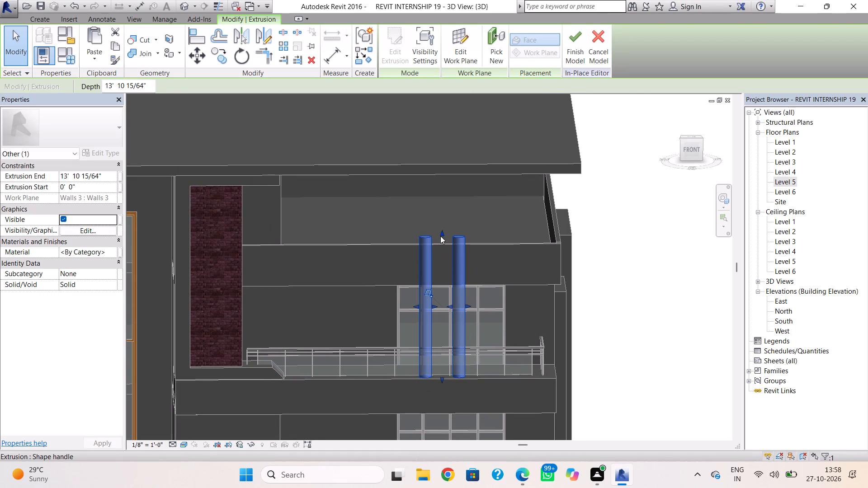
{"action": "left_click_drag", "start_coordinate": [440, 234], "coordinate": [434, 169]}
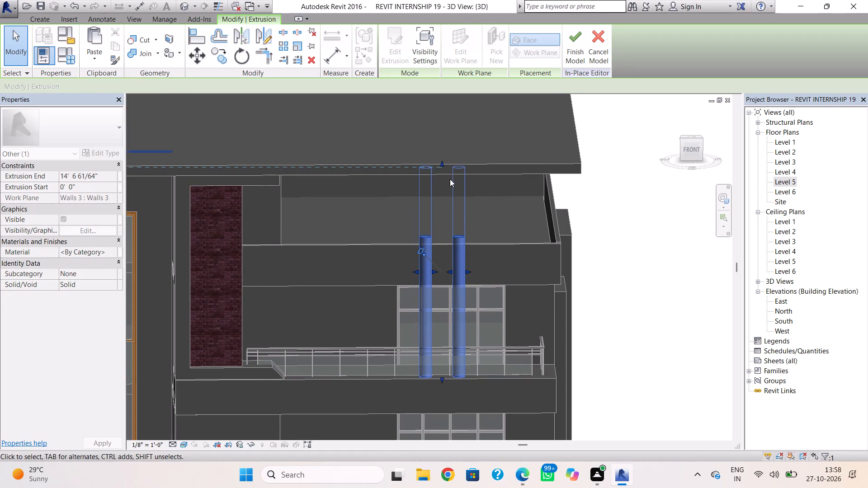
{"action": "key", "text": "Escape"}
{"action": "scroll", "coordinate": [621, 244], "scroll_direction": "down", "scroll_amount": 3}
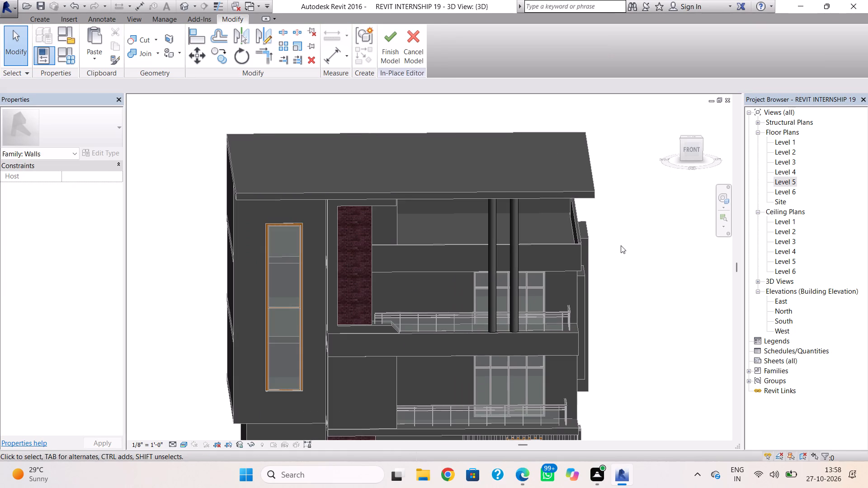
Set the in-place model's work plane by picking the flat roof terrace surface inside the Level 5 parapets.
{"action": "right_click_drag", "start_coordinate": [611, 249], "coordinate": [530, 249], "text": "shift"}
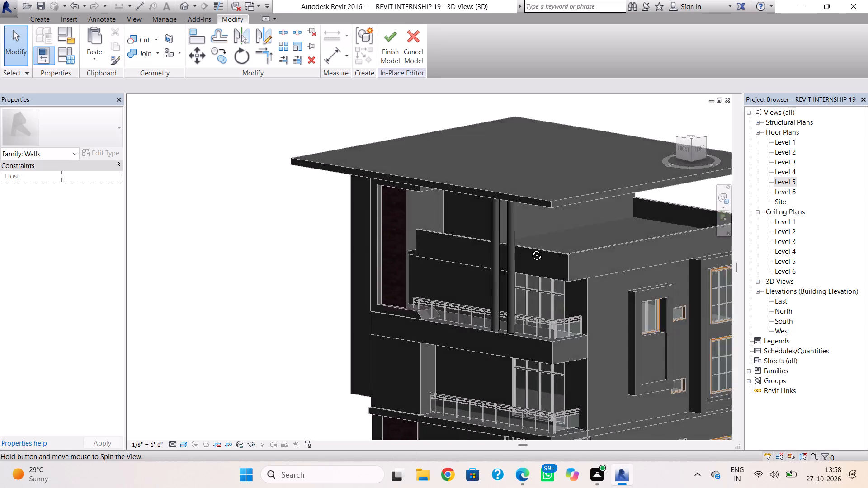
{"action": "right_click_drag", "start_coordinate": [530, 249], "coordinate": [525, 254], "text": "shift"}
{"action": "right_click_drag", "start_coordinate": [579, 248], "coordinate": [558, 256], "text": "shift"}
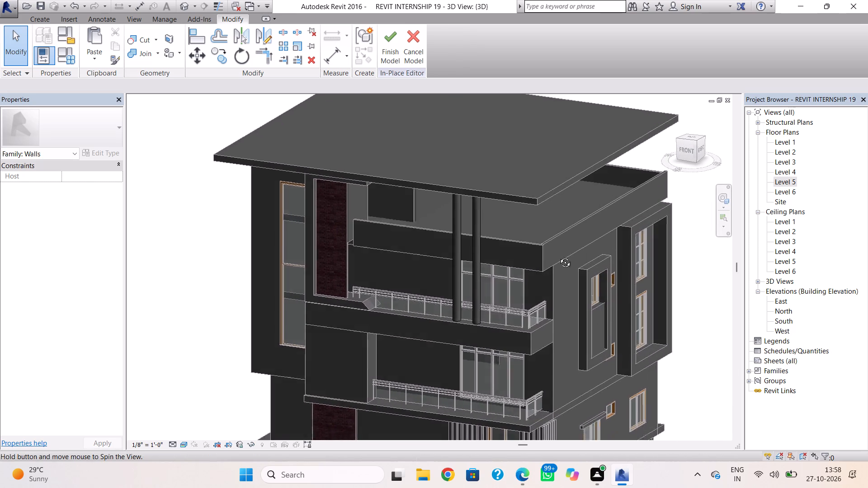
{"action": "right_click_drag", "start_coordinate": [558, 256], "coordinate": [482, 233], "text": "shift"}
{"action": "middle_click_drag", "start_coordinate": [711, 237], "coordinate": [662, 245]}
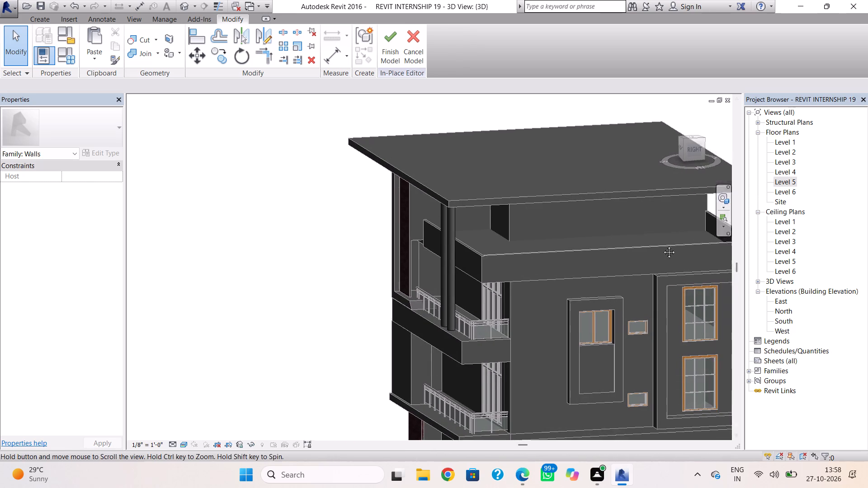
{"action": "middle_click_drag", "start_coordinate": [662, 245], "coordinate": [547, 249]}
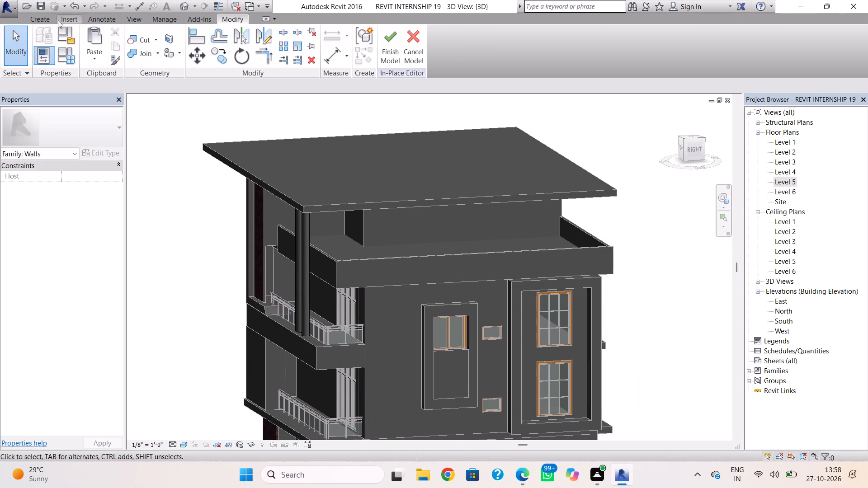
{"action": "left_click", "coordinate": [34, 17]}
{"action": "left_click", "coordinate": [669, 43]}
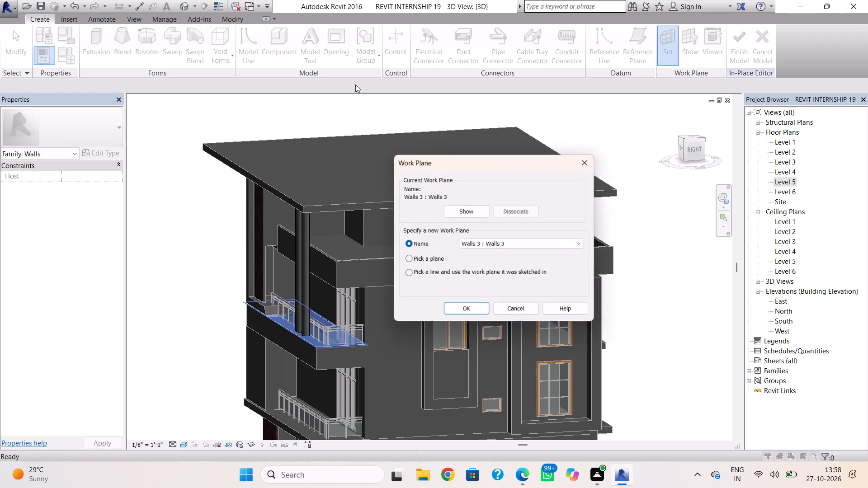
{"action": "left_click", "coordinate": [407, 260]}
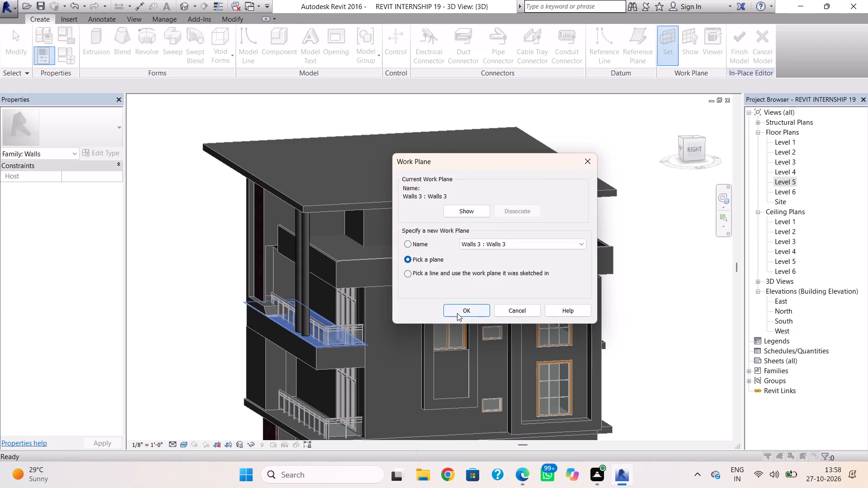
{"action": "left_click", "coordinate": [457, 313]}
{"action": "right_click_drag", "start_coordinate": [512, 246], "coordinate": [534, 319]}
{"action": "right_click_drag", "start_coordinate": [518, 287], "coordinate": [521, 351], "text": "shift"}
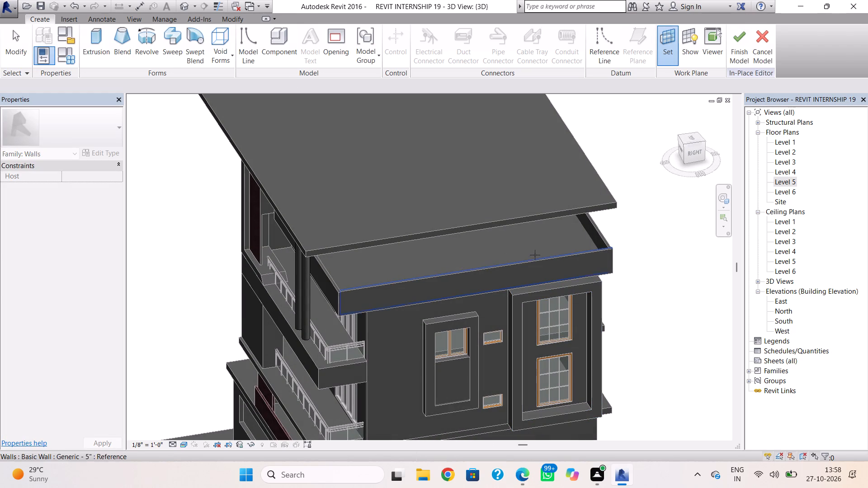
{"action": "left_click", "coordinate": [591, 244]}
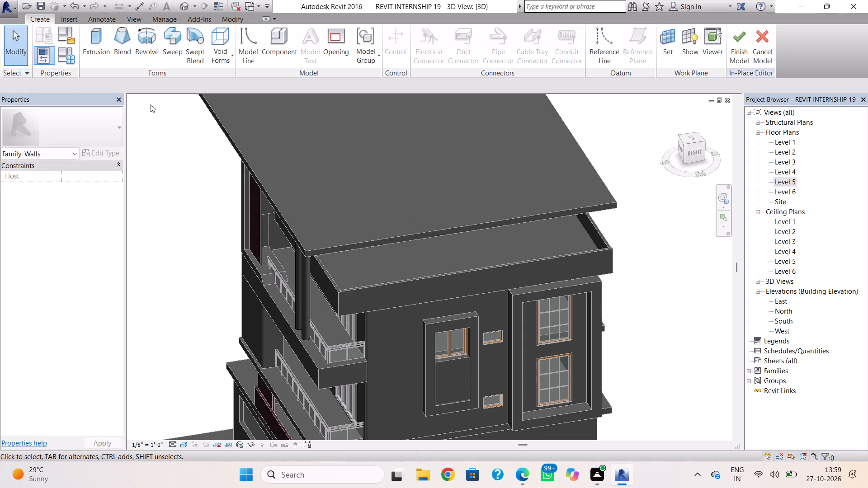
Sketch two circles on the roof terrace beneath the overhanging roof and finish the extrusion at a depth of 1' 0".
{"action": "left_click", "coordinate": [98, 44]}
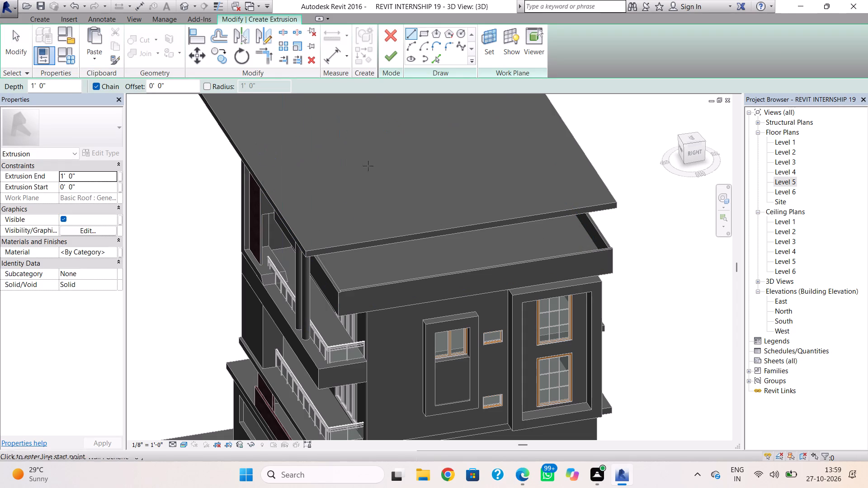
{"action": "left_click", "coordinate": [458, 33]}
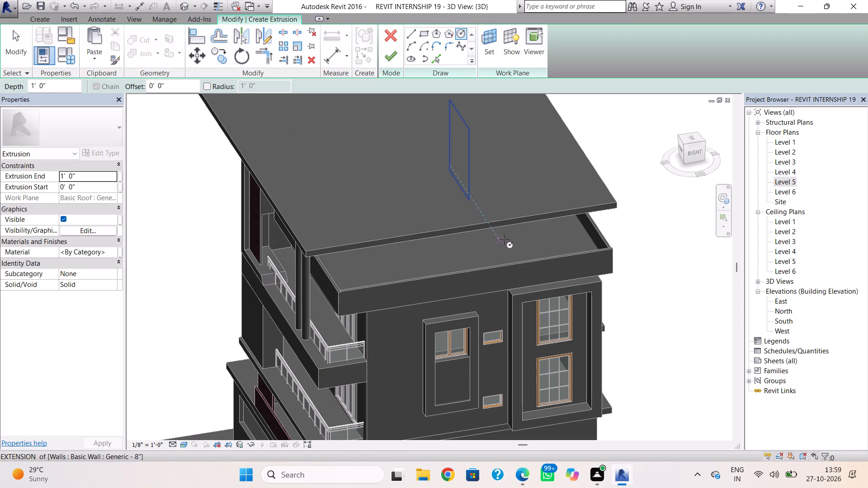
{"action": "right_click_drag", "start_coordinate": [513, 241], "coordinate": [498, 194], "text": "shift"}
{"action": "middle_click_drag", "start_coordinate": [504, 225], "coordinate": [500, 281]}
{"action": "scroll", "coordinate": [500, 281], "scroll_direction": "up", "scroll_amount": 4}
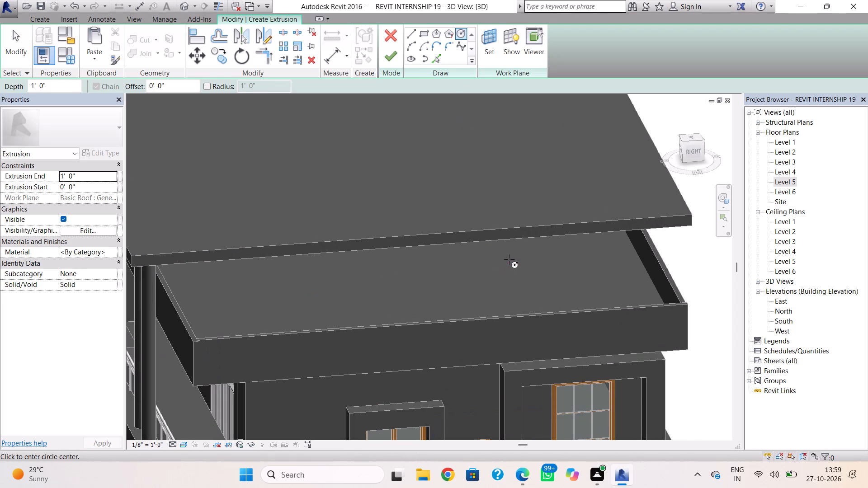
{"action": "left_click", "coordinate": [518, 262]}
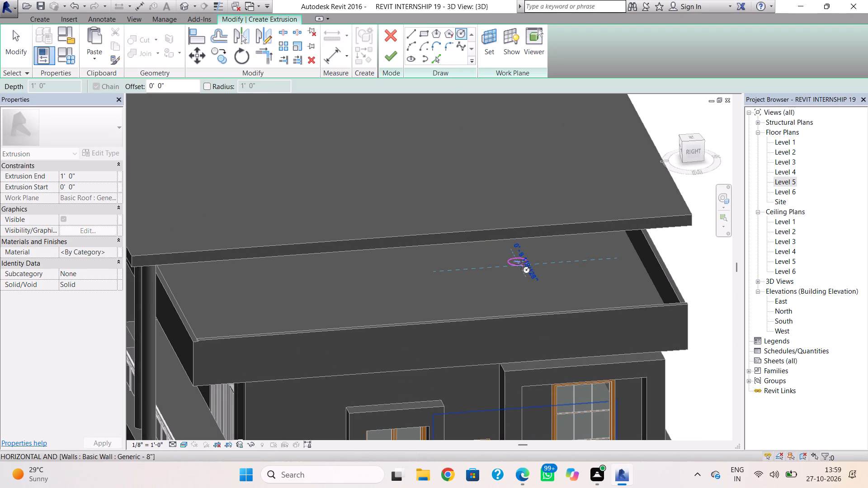
{"action": "left_click", "coordinate": [521, 264]}
{"action": "left_click", "coordinate": [529, 292]}
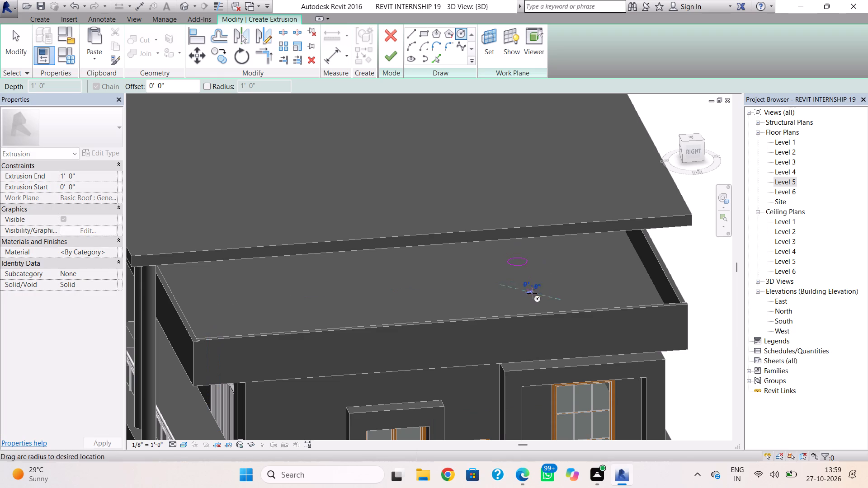
{"action": "left_click", "coordinate": [532, 297]}
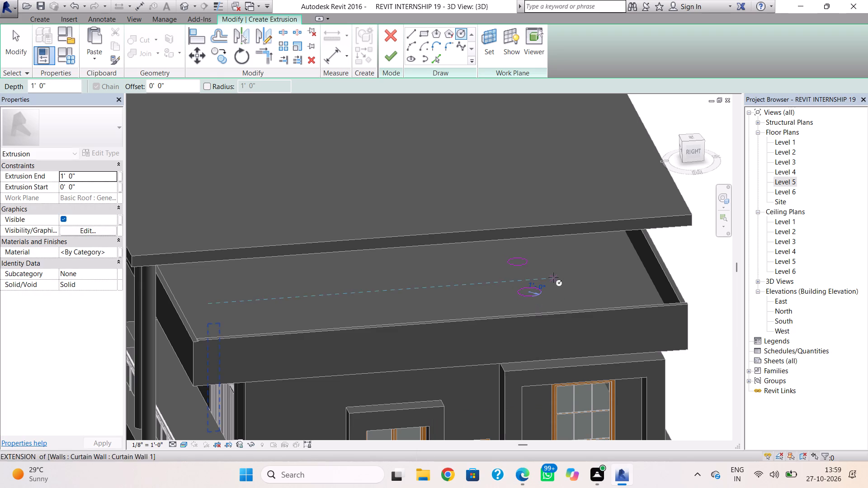
{"action": "right_click_drag", "start_coordinate": [531, 291], "coordinate": [524, 257], "text": "shift"}
{"action": "right_click_drag", "start_coordinate": [523, 266], "coordinate": [529, 300], "text": "shift"}
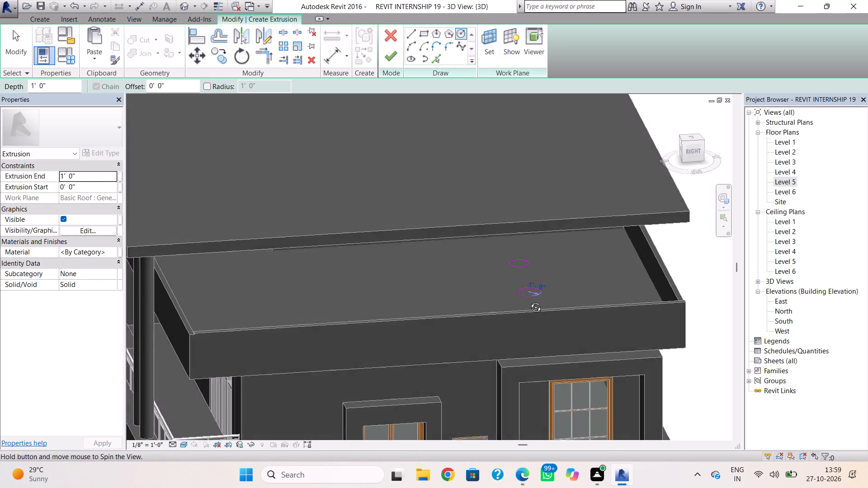
{"action": "right_click_drag", "start_coordinate": [529, 300], "coordinate": [381, 273], "text": "shift"}
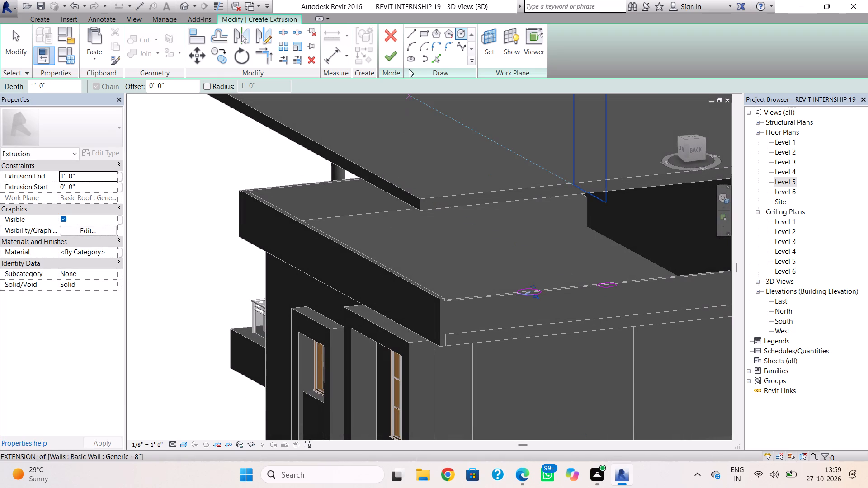
{"action": "left_click", "coordinate": [387, 61]}
Stretch the two terrace cylinders to an extrusion end of 12' 0" and finish the in-place model.
{"action": "left_click_drag", "start_coordinate": [567, 271], "coordinate": [564, 174]}
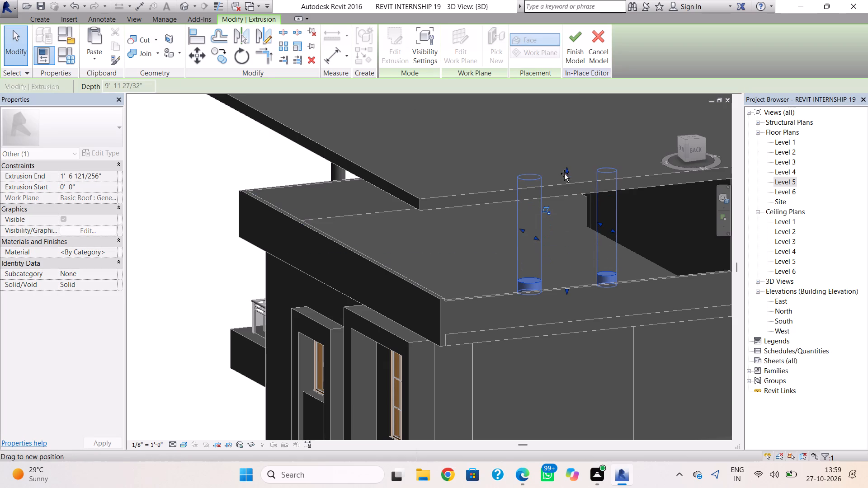
{"action": "left_click_drag", "start_coordinate": [564, 174], "coordinate": [566, 157]}
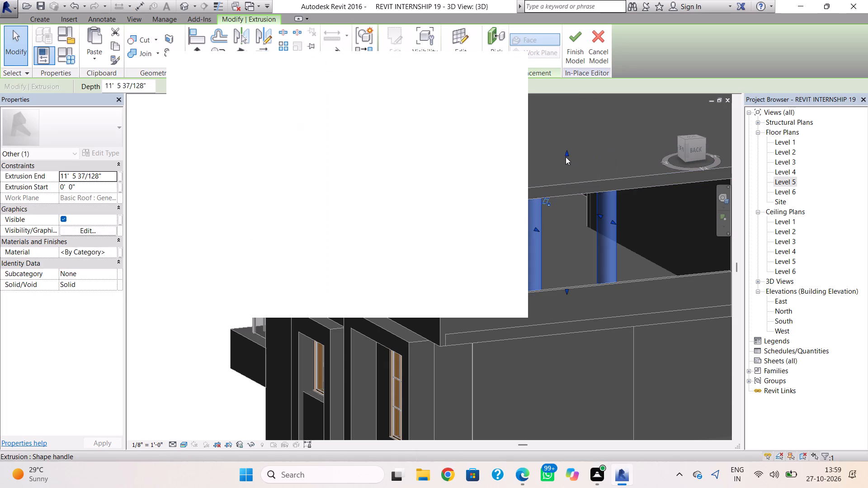
{"action": "left_click_drag", "start_coordinate": [568, 155], "coordinate": [568, 151]}
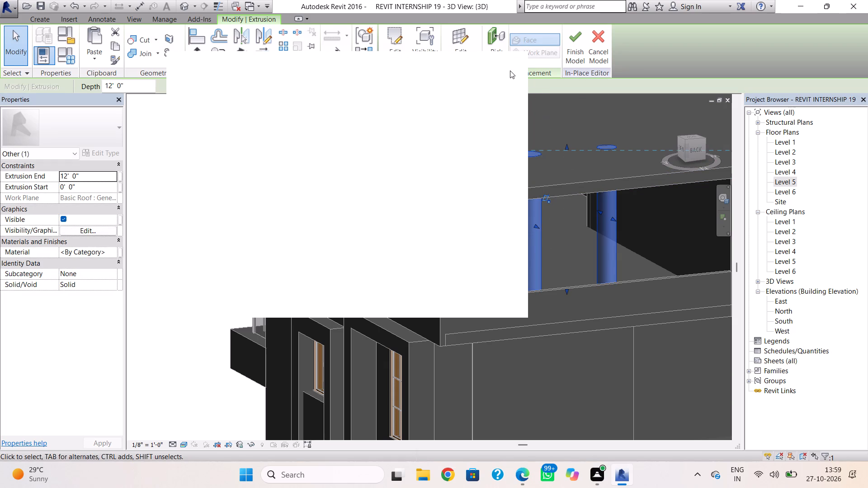
{"action": "left_click", "coordinate": [508, 69]}
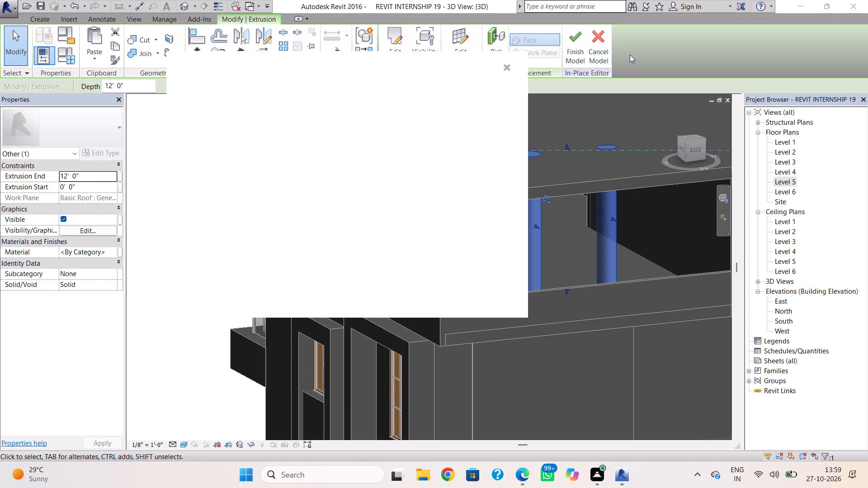
{"action": "left_click", "coordinate": [580, 42]}
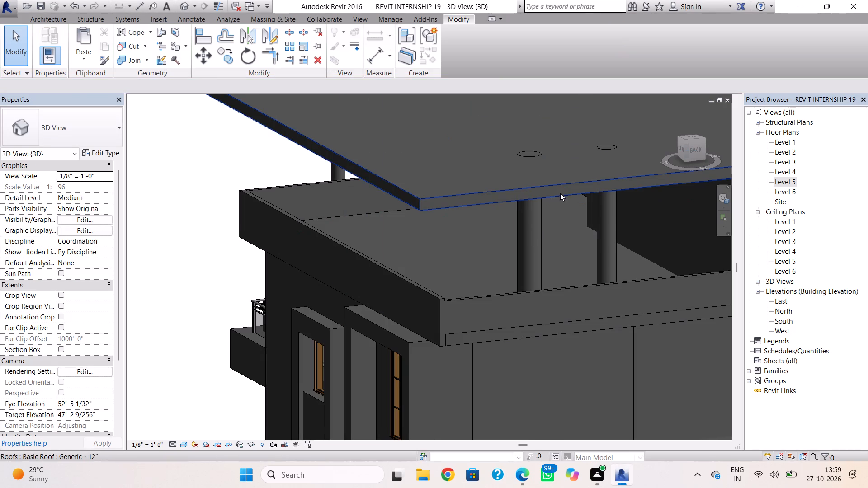
Lower the tops of the two terrace columns so they stop within the overhanging roof instead of passing through it.
{"action": "left_click", "coordinate": [538, 154]}
{"action": "left_click_drag", "start_coordinate": [563, 146], "coordinate": [569, 145]}
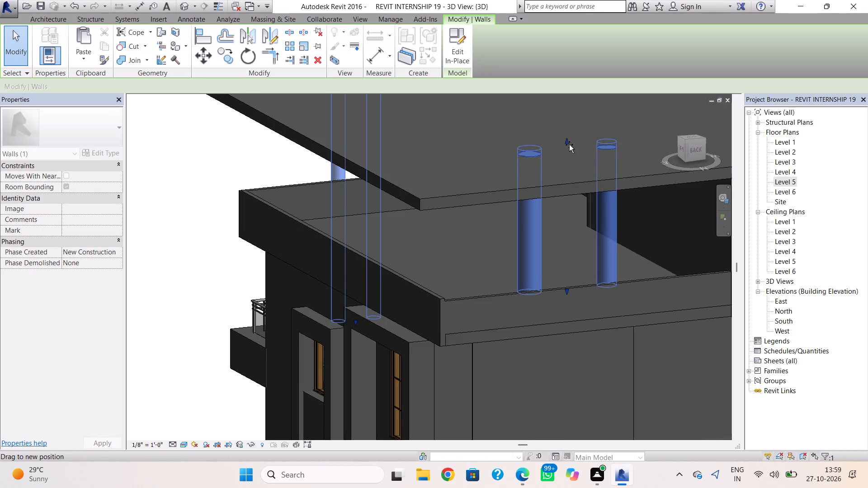
{"action": "left_click_drag", "start_coordinate": [569, 145], "coordinate": [570, 155]}
{"action": "key", "text": "Escape"}
Fine-tune the top height of the two terrace columns from below so they meet the underside of the overhanging roof.
{"action": "right_click_drag", "start_coordinate": [600, 217], "coordinate": [602, 157], "text": "shift"}
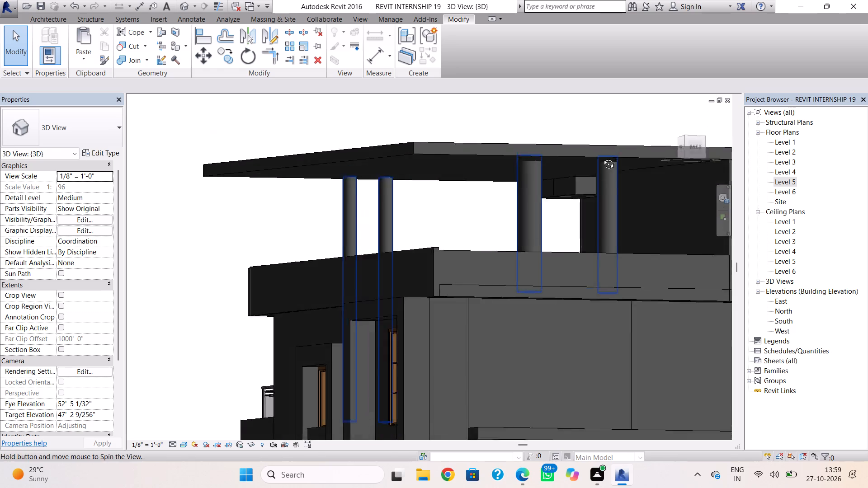
{"action": "right_click_drag", "start_coordinate": [602, 157], "coordinate": [800, 149], "text": "shift"}
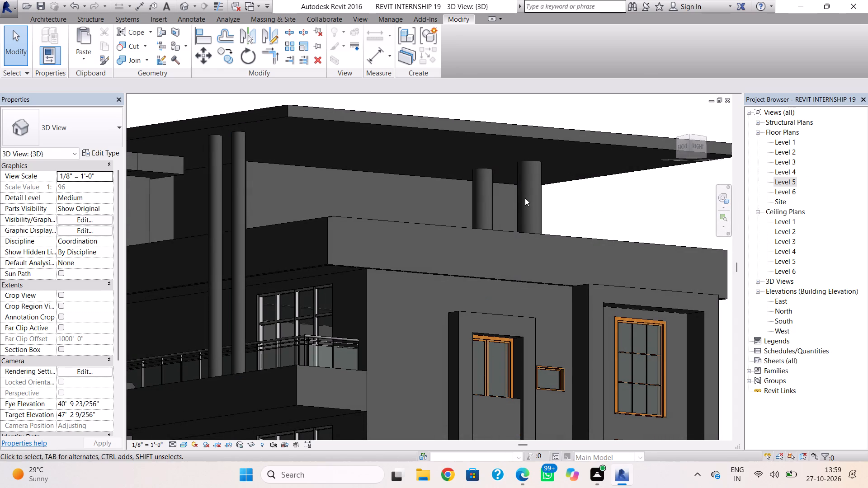
{"action": "left_click", "coordinate": [525, 198]}
{"action": "left_click", "coordinate": [531, 192]}
{"action": "left_click", "coordinate": [538, 186]}
{"action": "left_click_drag", "start_coordinate": [507, 158], "coordinate": [510, 160]}
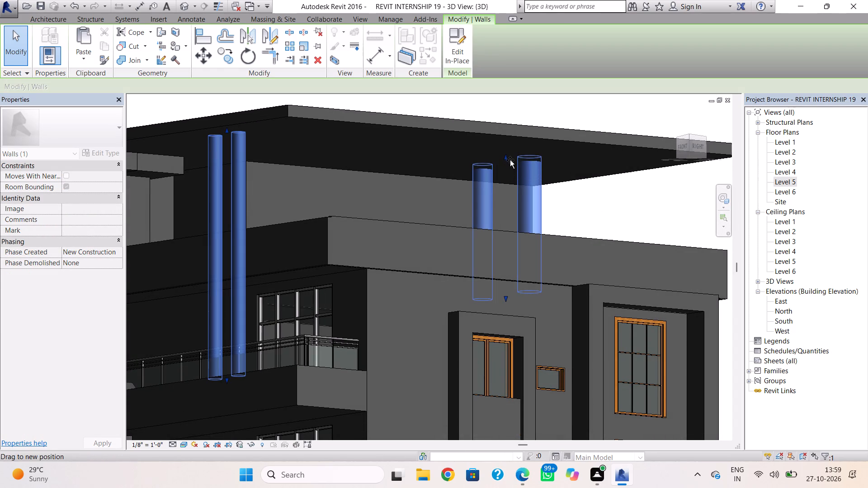
{"action": "left_click_drag", "start_coordinate": [510, 160], "coordinate": [519, 141]}
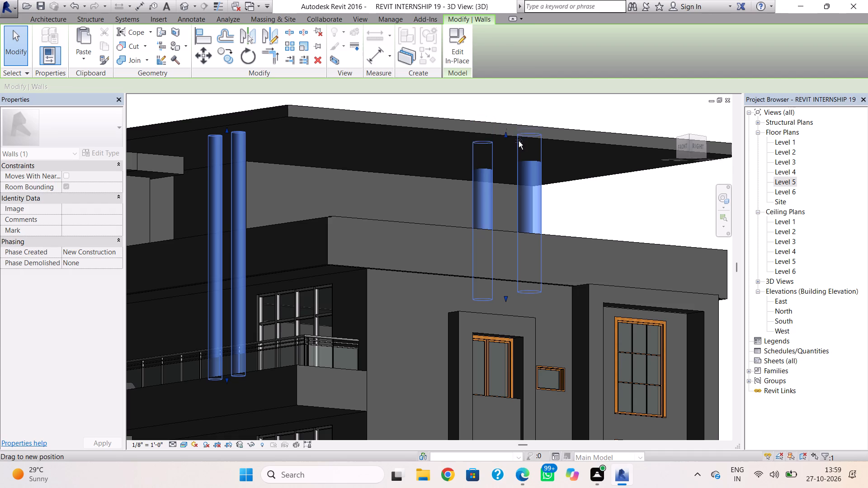
{"action": "left_click_drag", "start_coordinate": [519, 141], "coordinate": [519, 162]}
Examine how the terrace and balcony columns meet the roof from the rear and front of the building.
{"action": "middle_click_drag", "start_coordinate": [523, 233], "coordinate": [516, 304]}
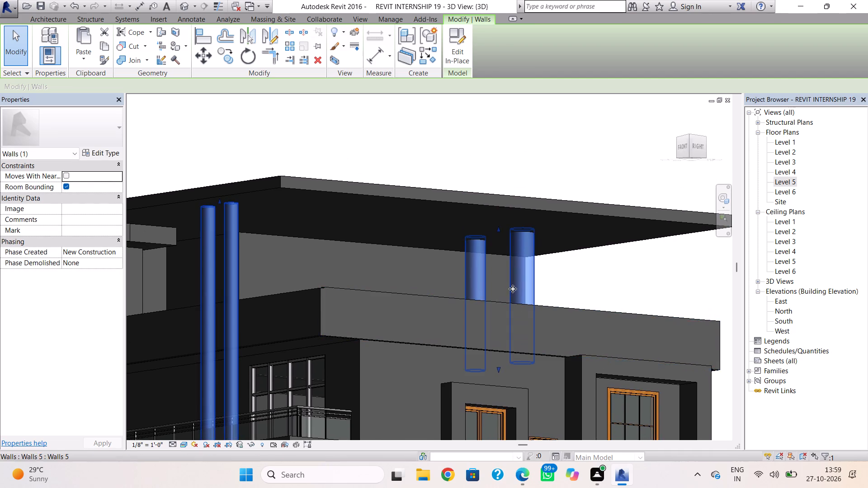
{"action": "right_click_drag", "start_coordinate": [513, 289], "coordinate": [279, 354], "text": "shift"}
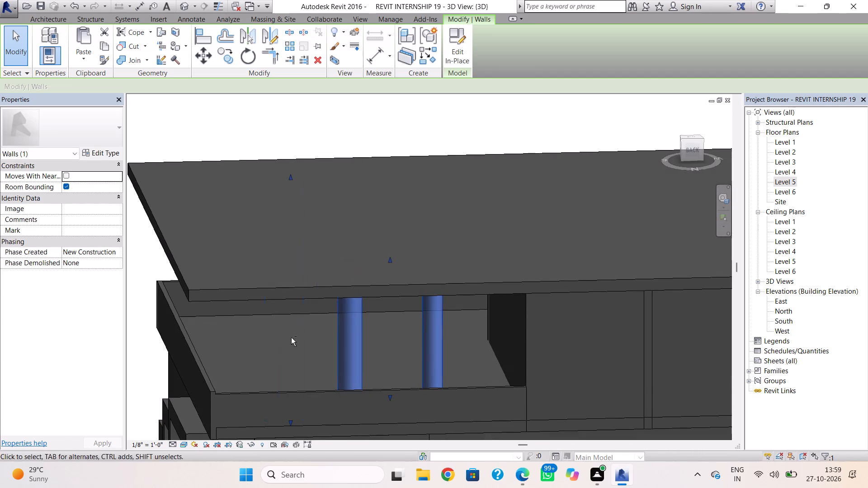
{"action": "key", "text": "Escape"}
{"action": "right_click_drag", "start_coordinate": [353, 313], "coordinate": [403, 299], "text": "shift"}
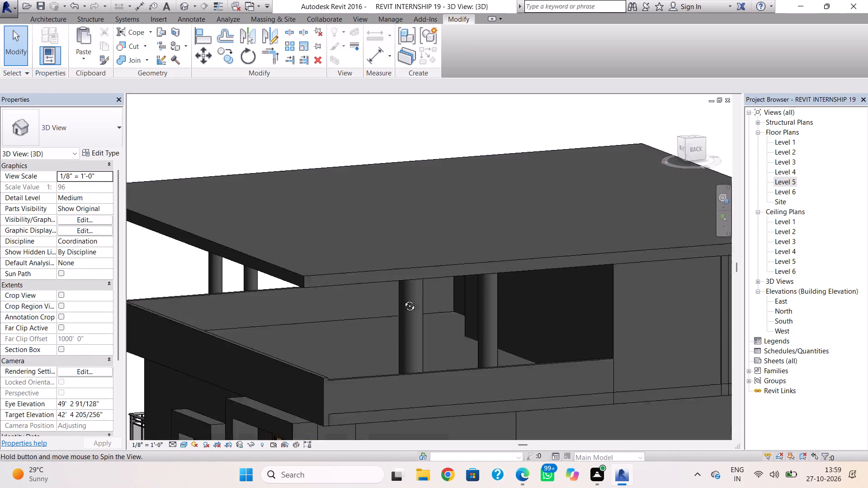
{"action": "right_click_drag", "start_coordinate": [403, 299], "coordinate": [642, 291], "text": "shift"}
{"action": "scroll", "coordinate": [582, 307], "scroll_direction": "down", "scroll_amount": 2}
{"action": "middle_click_drag", "start_coordinate": [567, 309], "coordinate": [566, 223]}
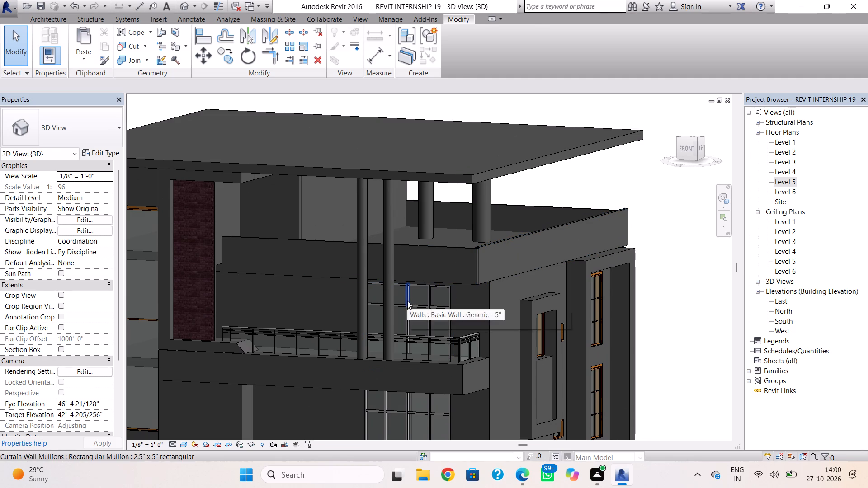
Place a vertical Cornice wall sweep on the front face of the roof terrace parapet, at its end beside the brick wall.
{"action": "right_click_drag", "start_coordinate": [407, 301], "coordinate": [512, 331]}
{"action": "key", "text": "Escape"}
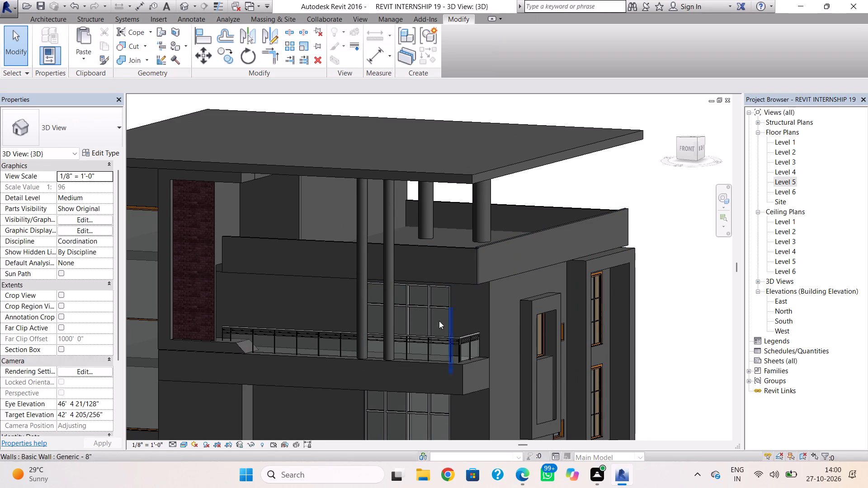
{"action": "right_click_drag", "start_coordinate": [369, 309], "coordinate": [386, 307], "text": "shift"}
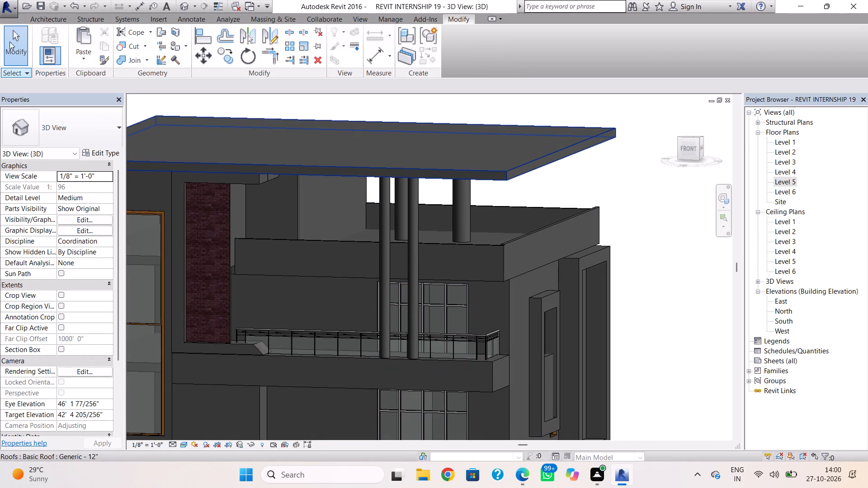
{"action": "left_click", "coordinate": [47, 19]}
{"action": "left_click", "coordinate": [45, 60]}
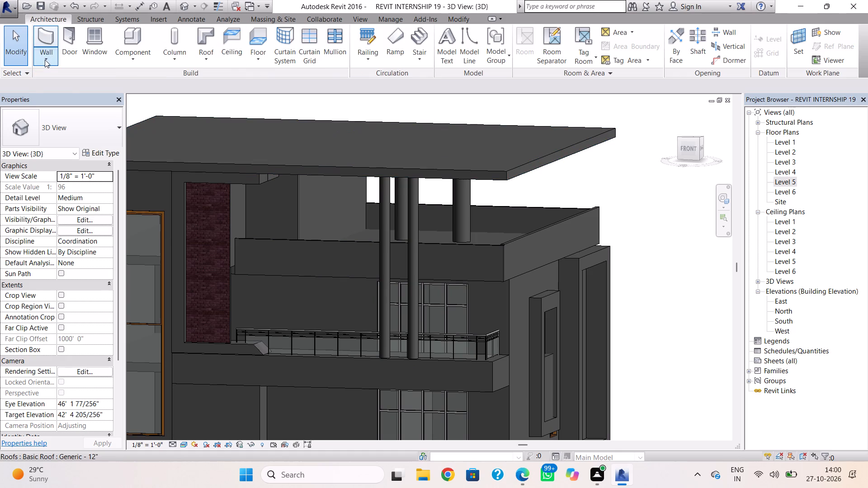
{"action": "scroll", "coordinate": [252, 242], "scroll_direction": "up", "scroll_amount": 2}
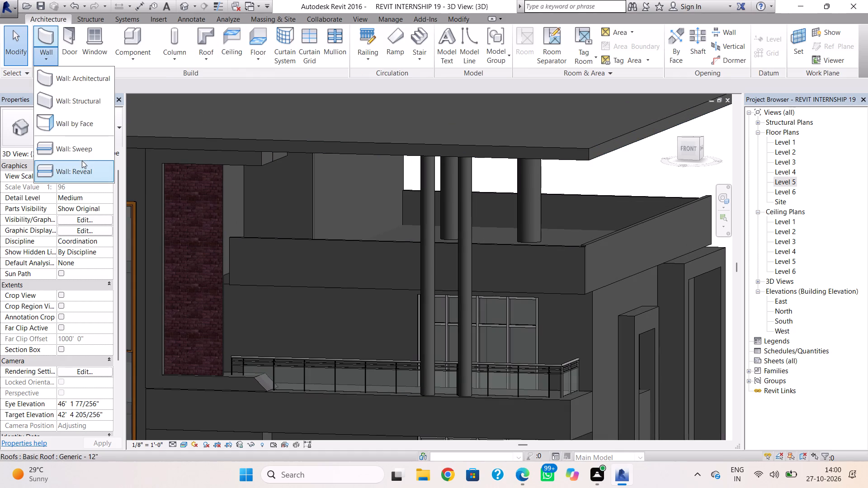
{"action": "left_click", "coordinate": [76, 157]}
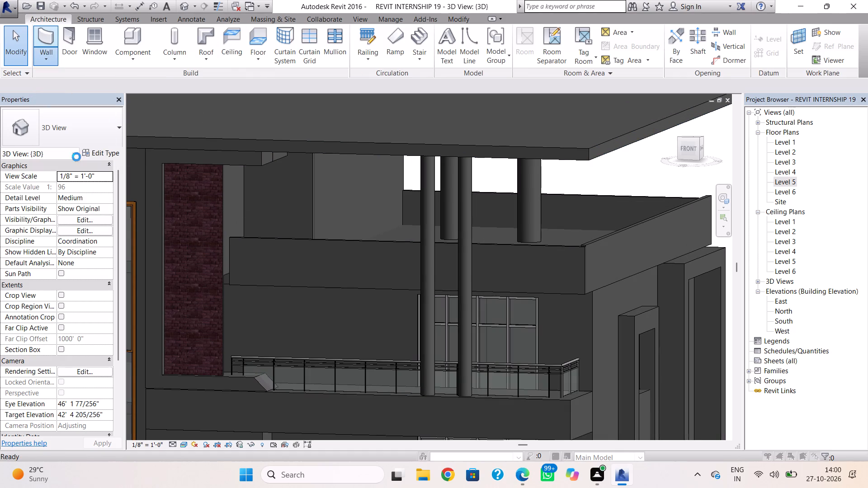
{"action": "left_click", "coordinate": [425, 209]}
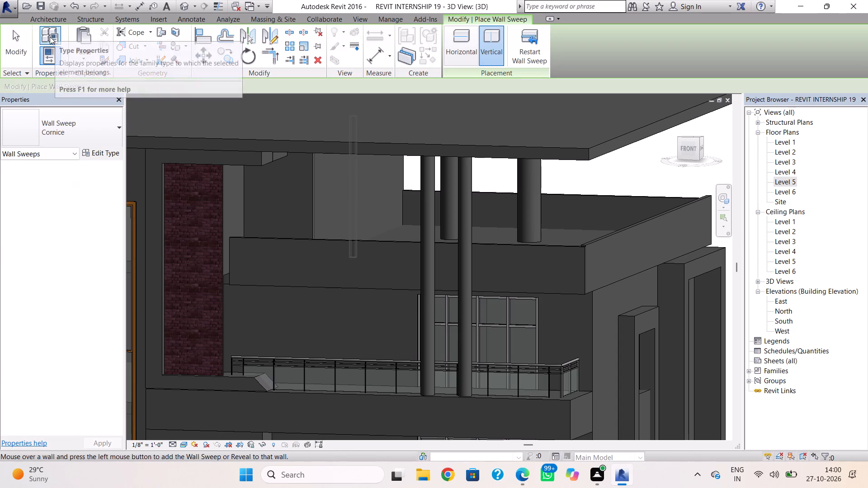
{"action": "left_click", "coordinate": [52, 17]}
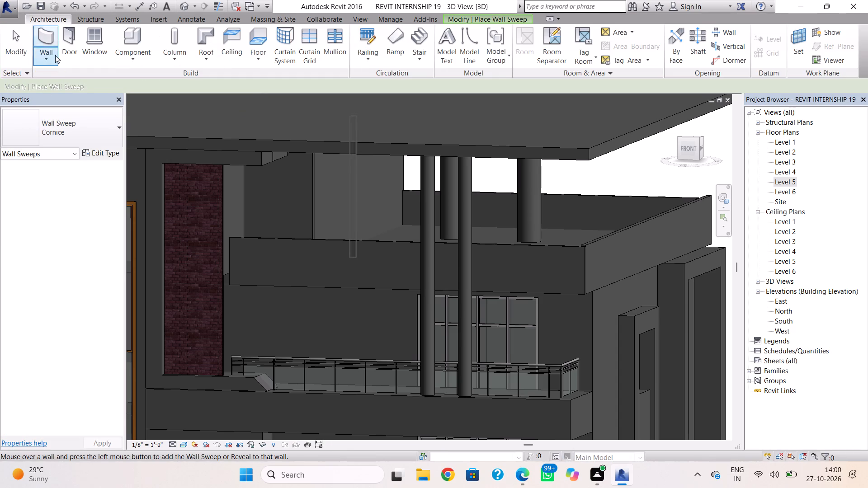
{"action": "left_click", "coordinate": [51, 60]}
{"action": "left_click", "coordinate": [62, 147]}
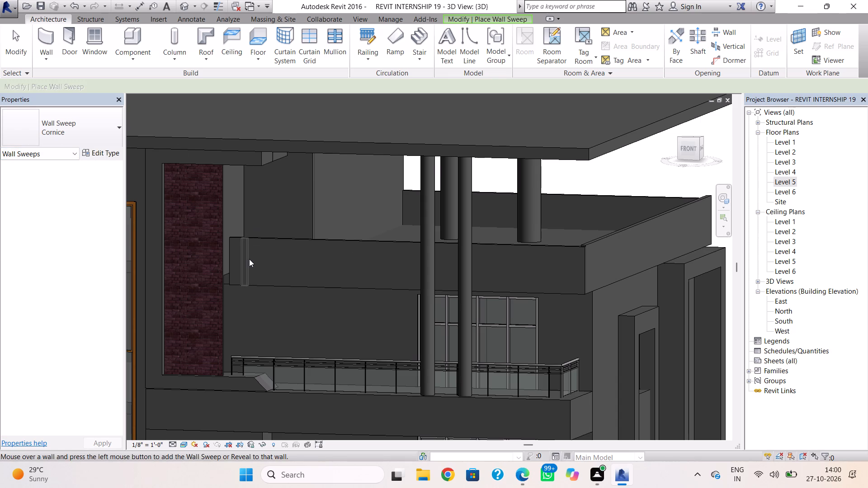
{"action": "right_click_drag", "start_coordinate": [244, 261], "coordinate": [259, 247], "text": "shift"}
{"action": "scroll", "coordinate": [257, 249], "scroll_direction": "up", "scroll_amount": 3}
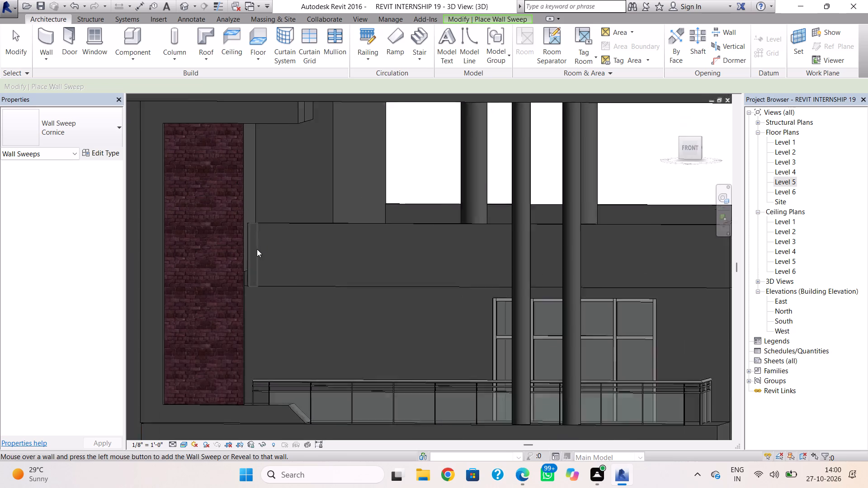
{"action": "scroll", "coordinate": [257, 249], "scroll_direction": "up", "scroll_amount": 2}
{"action": "left_click", "coordinate": [260, 250]}
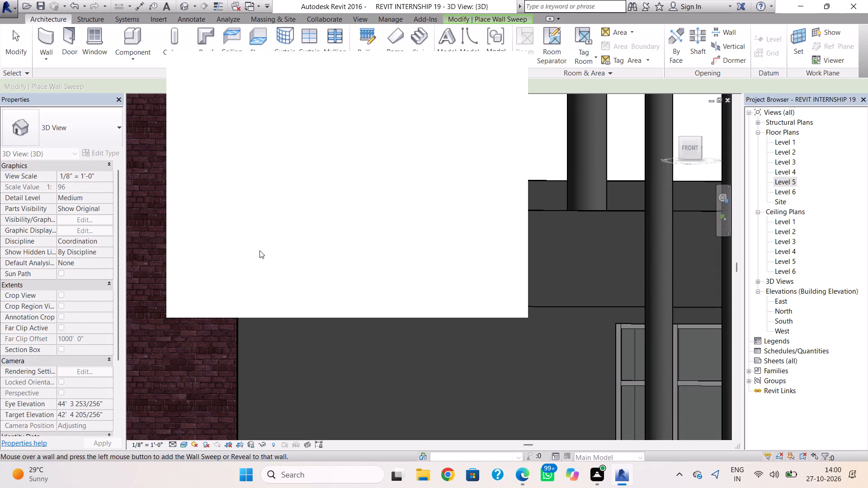
{"action": "left_click", "coordinate": [511, 69]}
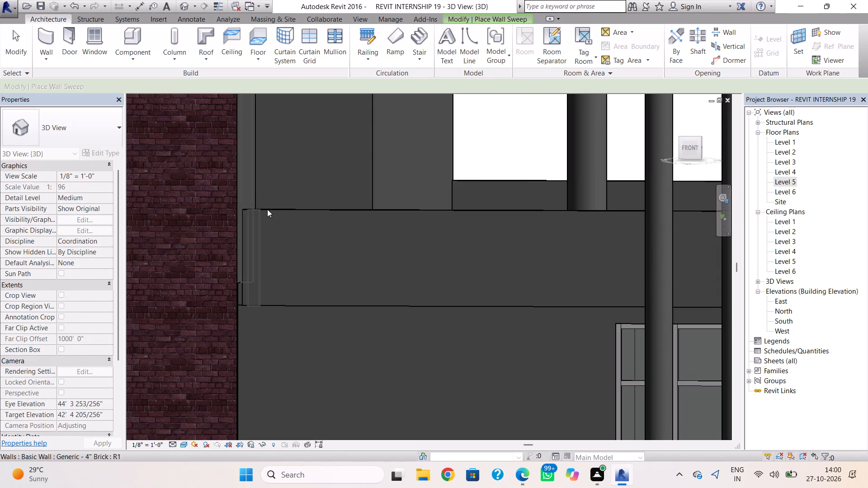
{"action": "left_click", "coordinate": [278, 239]}
Add three more vertical Cornice sweeps along the front parapet, evenly spaced with narrow gaps, continuing away from the brick wall.
{"action": "left_click", "coordinate": [50, 55]}
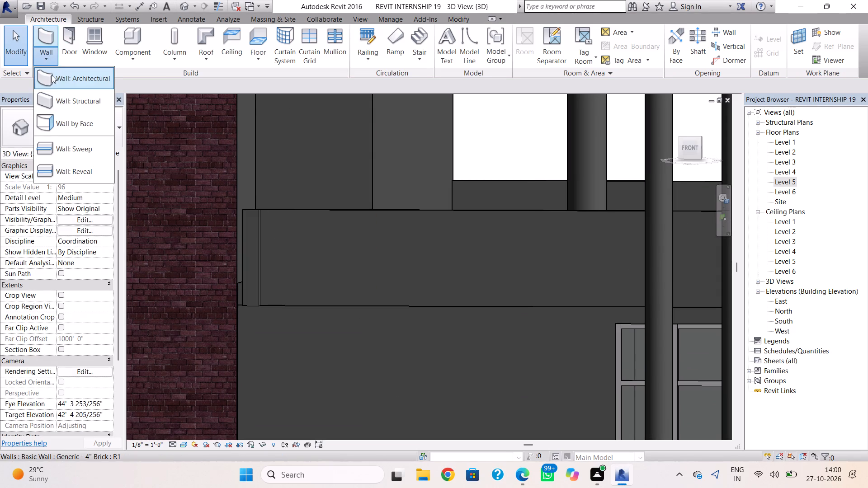
{"action": "left_click", "coordinate": [62, 153]}
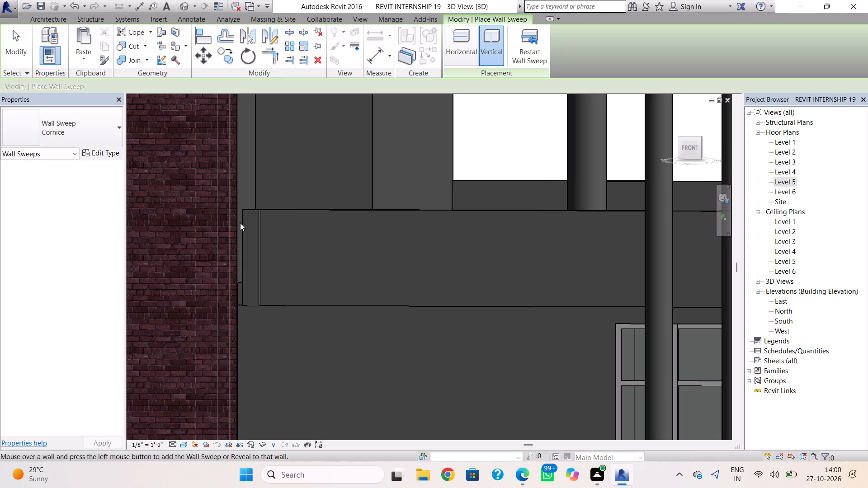
{"action": "left_click", "coordinate": [280, 239]}
{"action": "left_click", "coordinate": [280, 239]}
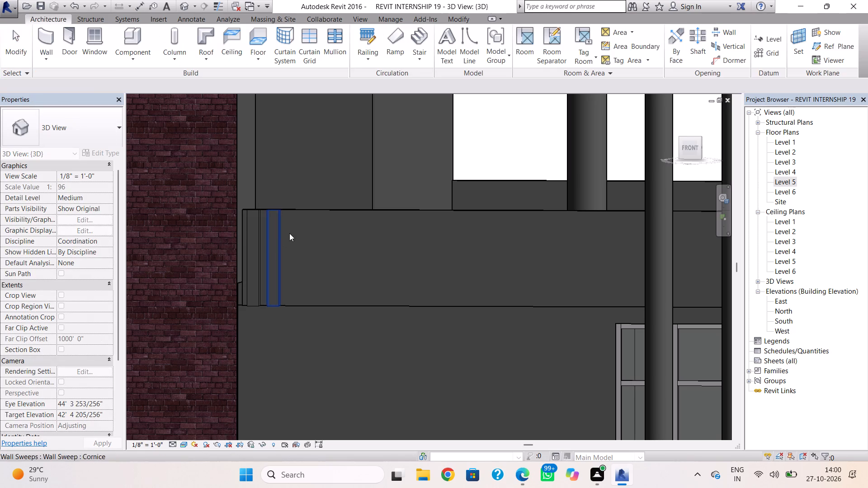
{"action": "left_click", "coordinate": [53, 56]}
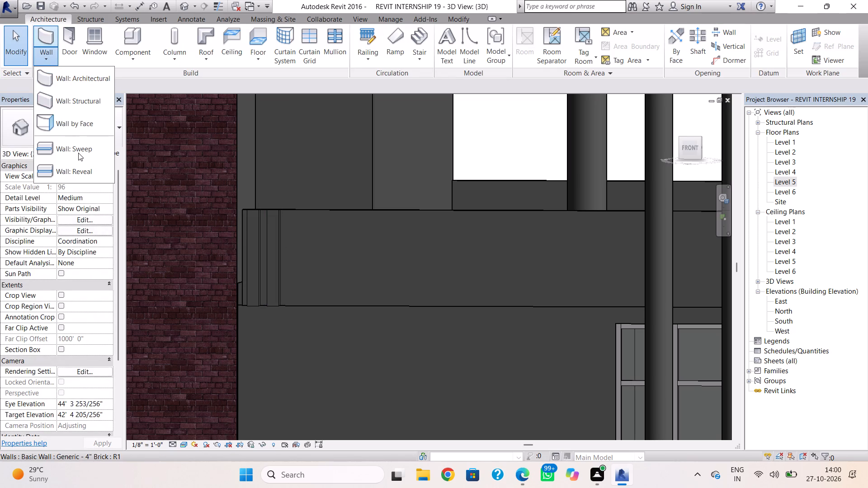
{"action": "left_click", "coordinate": [78, 153]}
{"action": "double_click", "coordinate": [302, 254]}
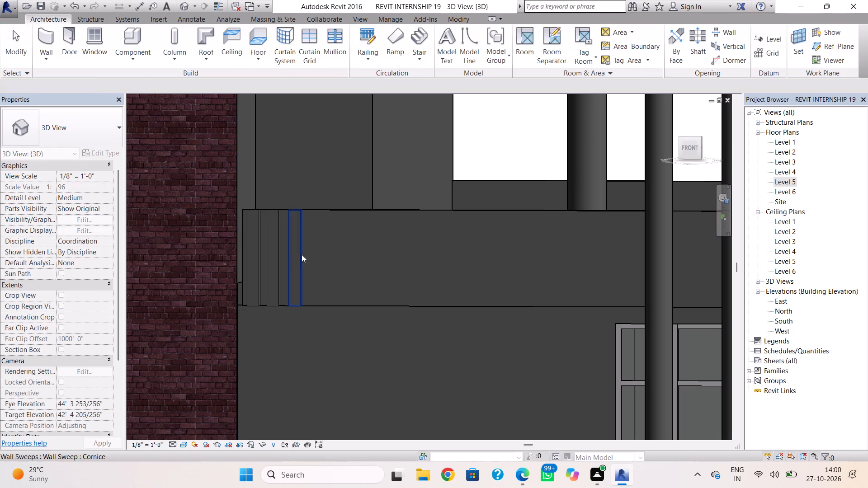
{"action": "left_click", "coordinate": [52, 58]}
{"action": "left_click", "coordinate": [94, 157]}
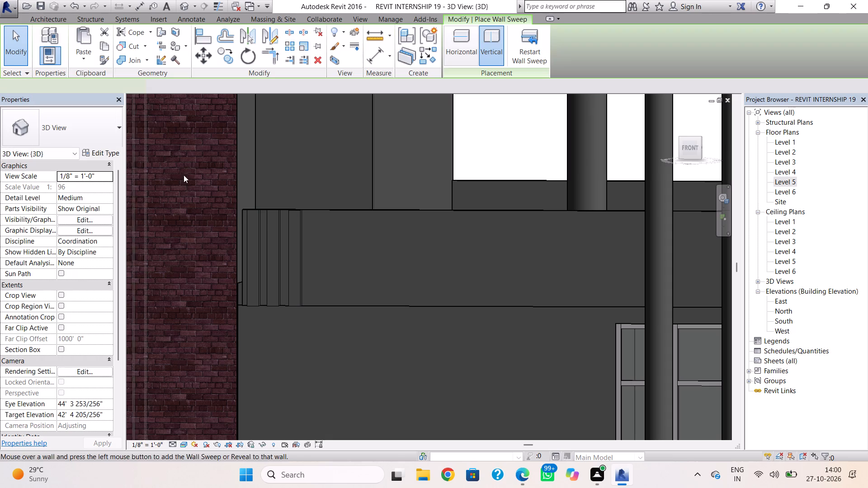
{"action": "double_click", "coordinate": [322, 239]}
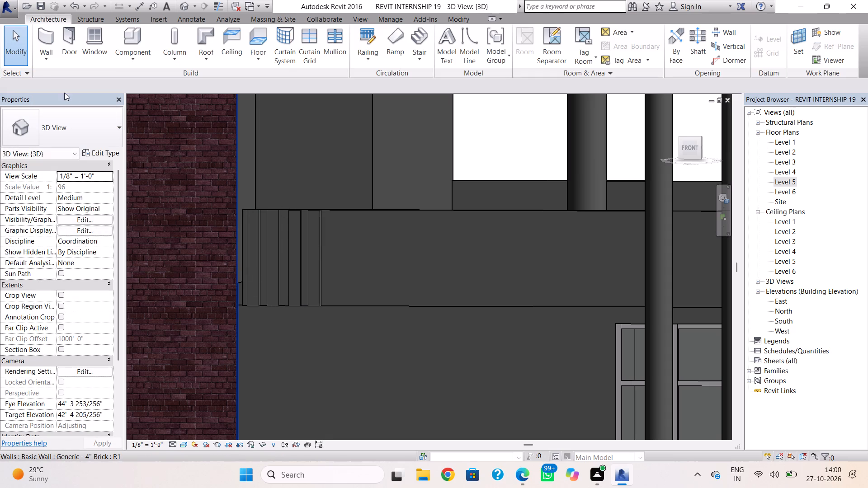
Continue the row on the front parapet with four more vertical Cornice sweeps at the same narrow spacing.
{"action": "left_click", "coordinate": [47, 61]}
{"action": "left_click", "coordinate": [70, 146]}
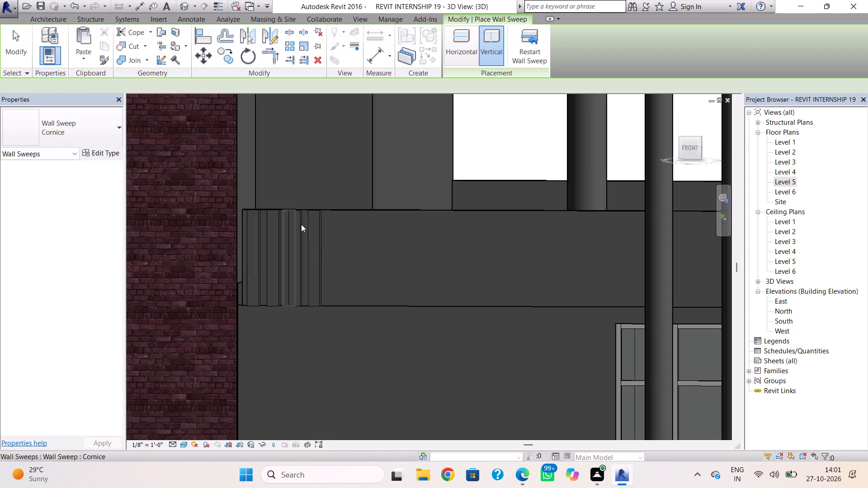
{"action": "double_click", "coordinate": [342, 237]}
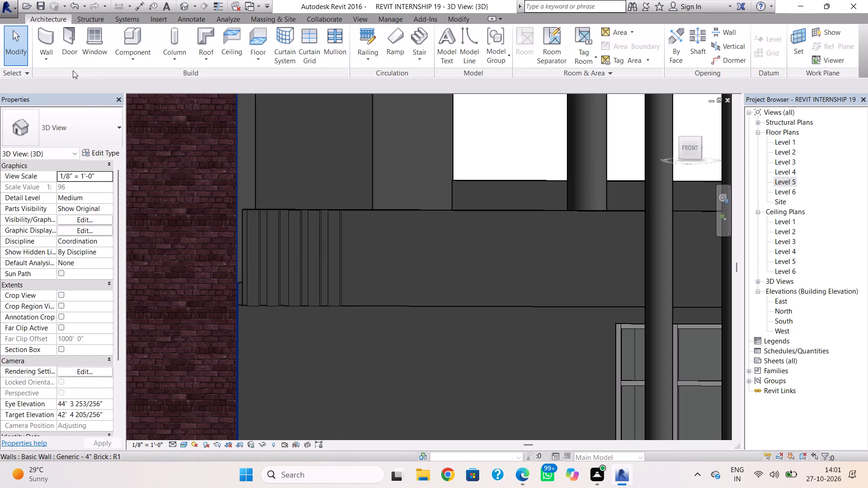
{"action": "left_click", "coordinate": [47, 62]}
{"action": "left_click", "coordinate": [61, 148]}
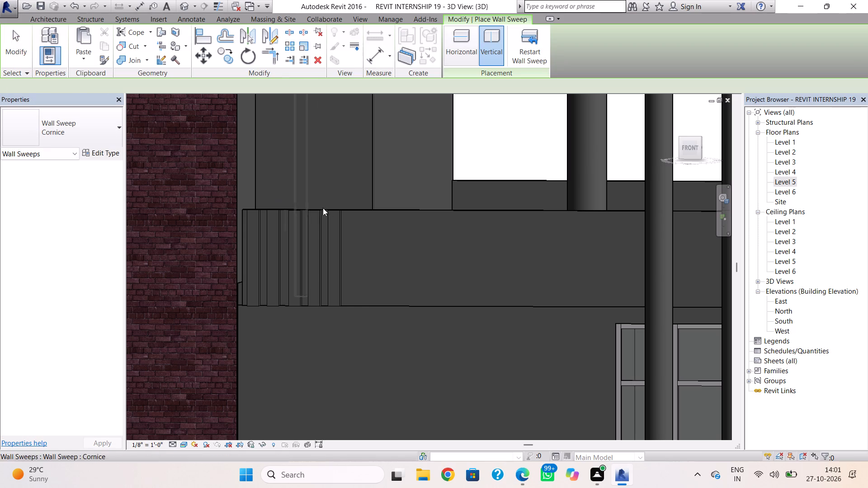
{"action": "double_click", "coordinate": [362, 230]}
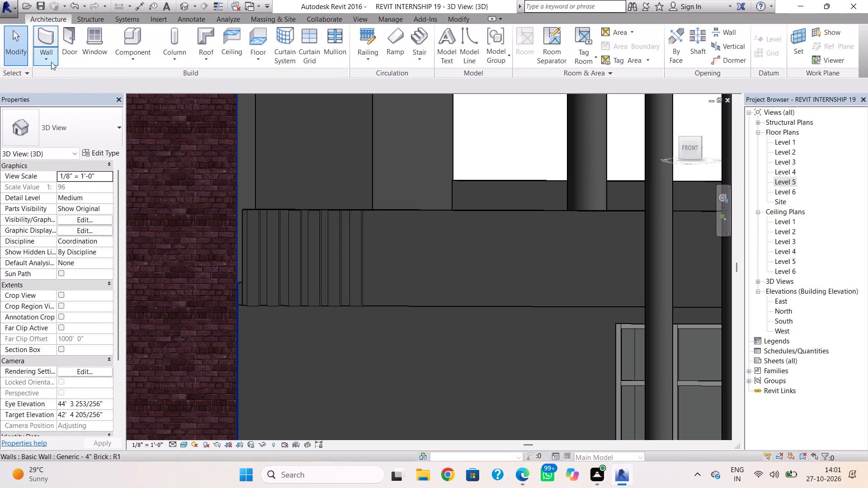
{"action": "left_click", "coordinate": [51, 62]}
{"action": "left_click", "coordinate": [73, 147]}
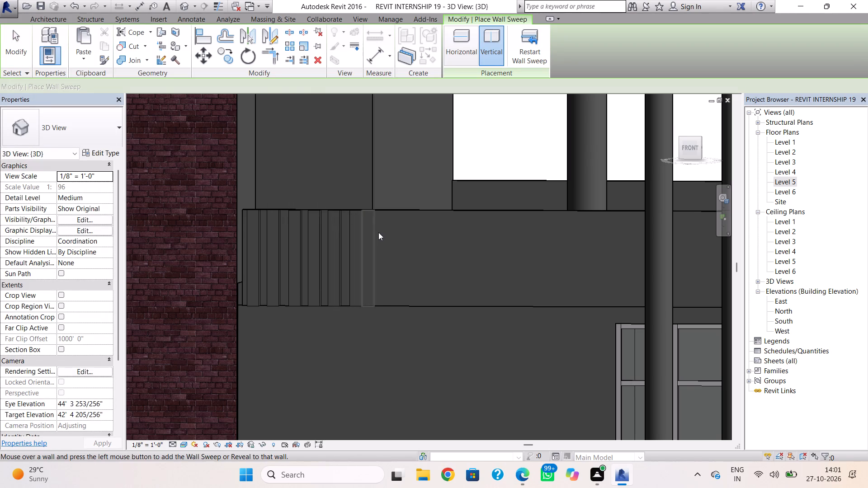
{"action": "double_click", "coordinate": [384, 235]}
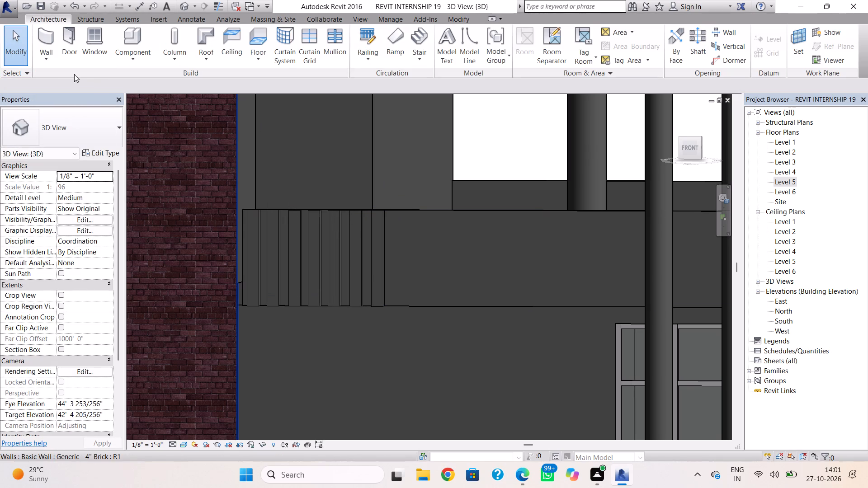
{"action": "left_click", "coordinate": [42, 58]}
{"action": "left_click", "coordinate": [61, 146]}
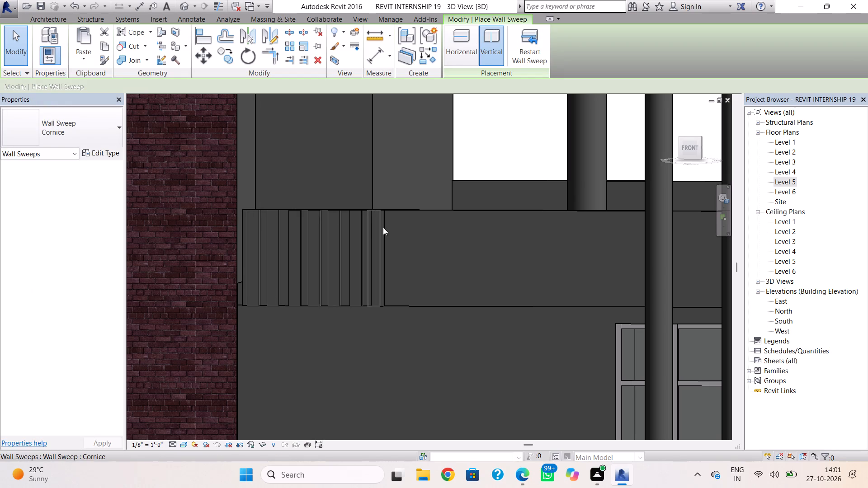
{"action": "left_click", "coordinate": [406, 233]}
{"action": "left_click", "coordinate": [406, 233]}
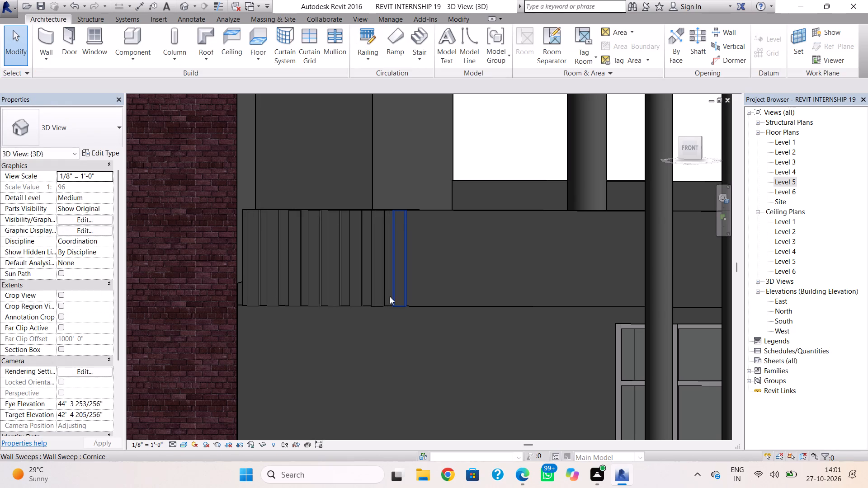
Place three further vertical Cornice sweeps on the front parapet, extending the evenly spaced row toward the round columns.
{"action": "left_click", "coordinate": [42, 54]}
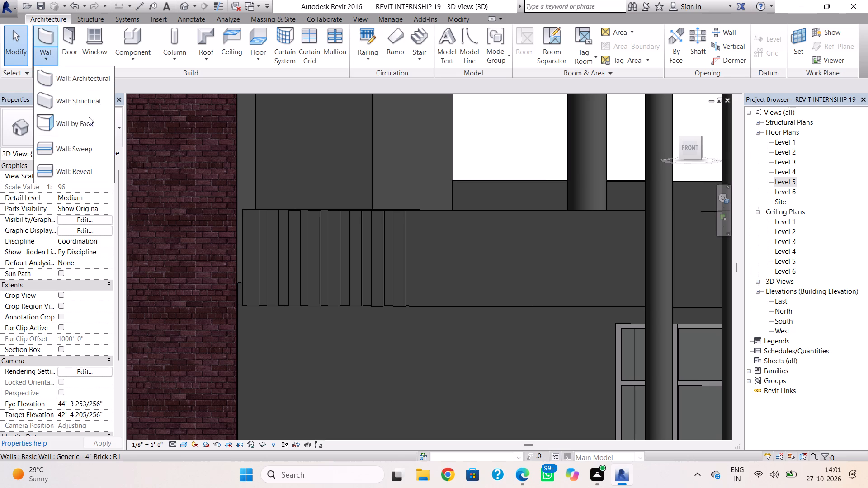
{"action": "left_click", "coordinate": [85, 148]}
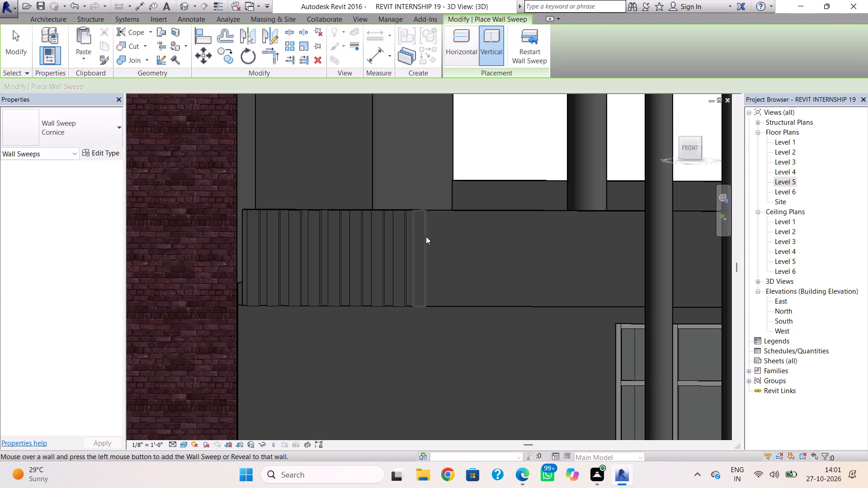
{"action": "double_click", "coordinate": [426, 236]}
{"action": "left_click", "coordinate": [49, 66]}
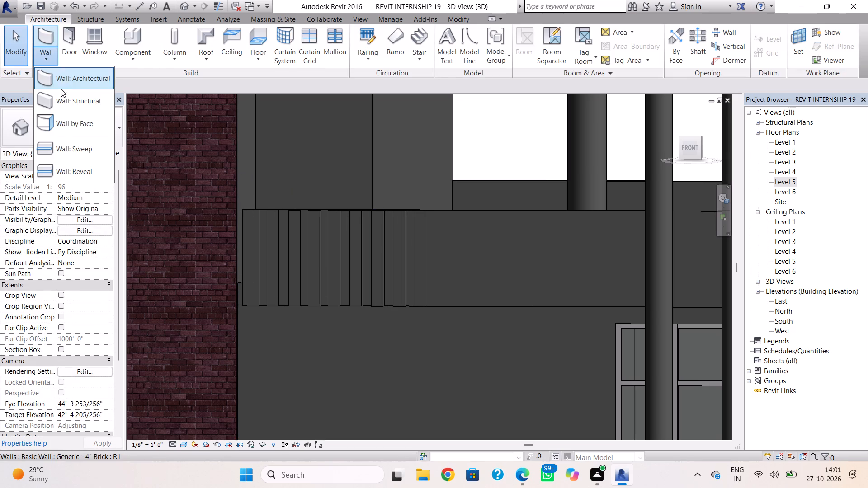
{"action": "left_click", "coordinate": [69, 150]}
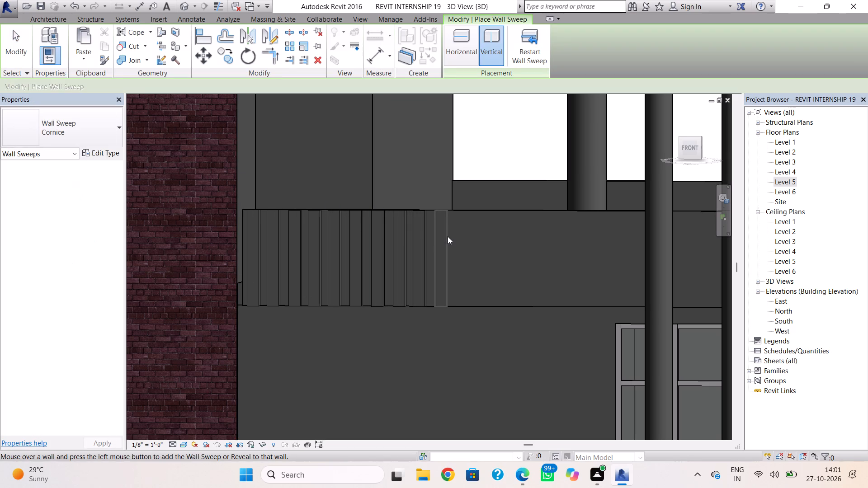
{"action": "double_click", "coordinate": [448, 236]}
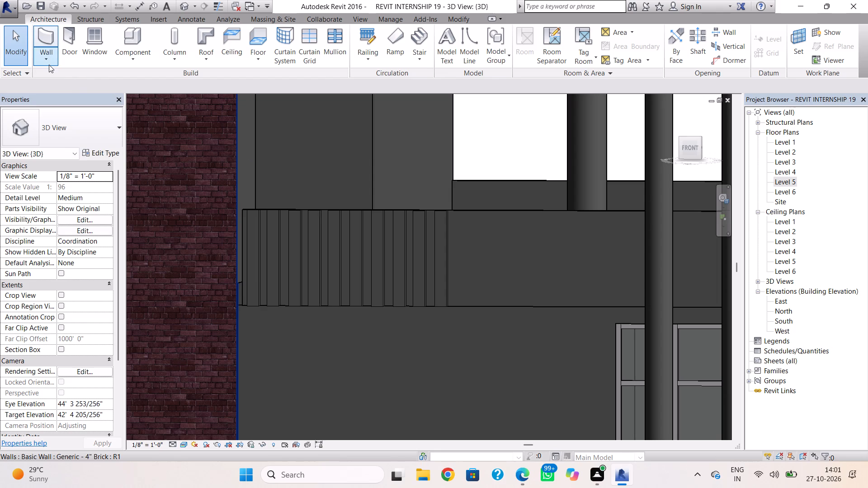
{"action": "left_click", "coordinate": [49, 65]}
{"action": "left_click", "coordinate": [69, 147]}
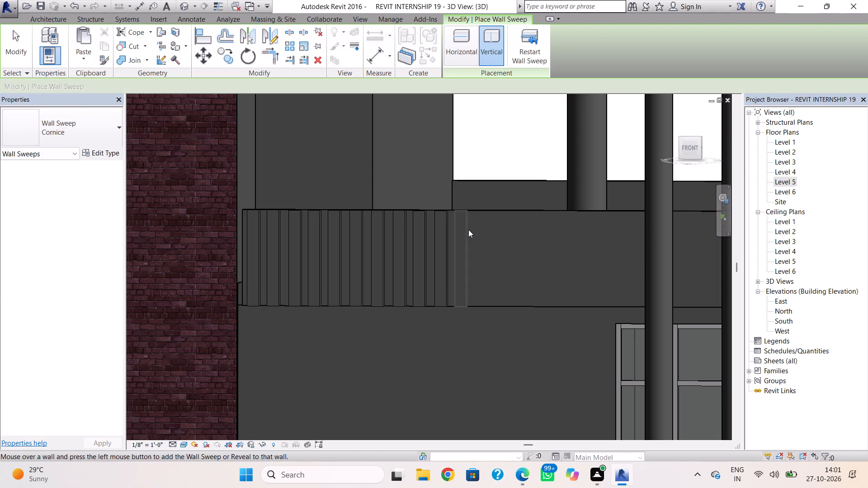
{"action": "double_click", "coordinate": [468, 230]}
Extend the row of vertical Cornice sweeps by three more, up to just short of the rear terrace column.
{"action": "left_click", "coordinate": [42, 61]}
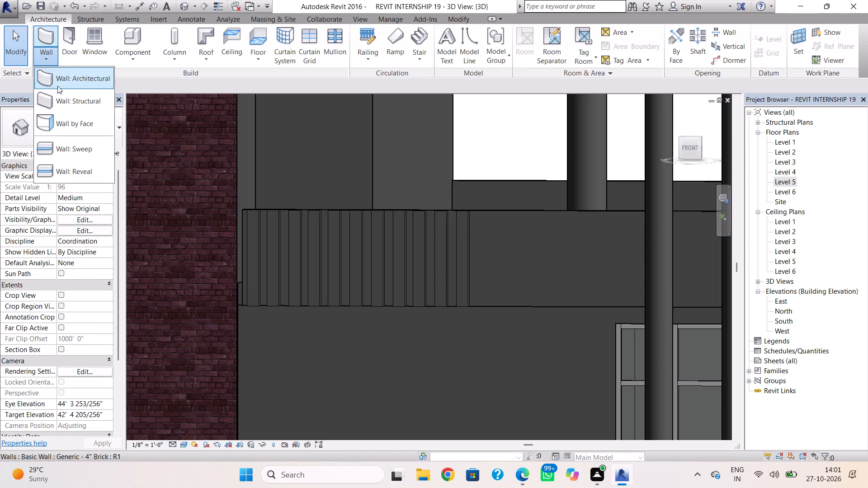
{"action": "left_click", "coordinate": [61, 147]}
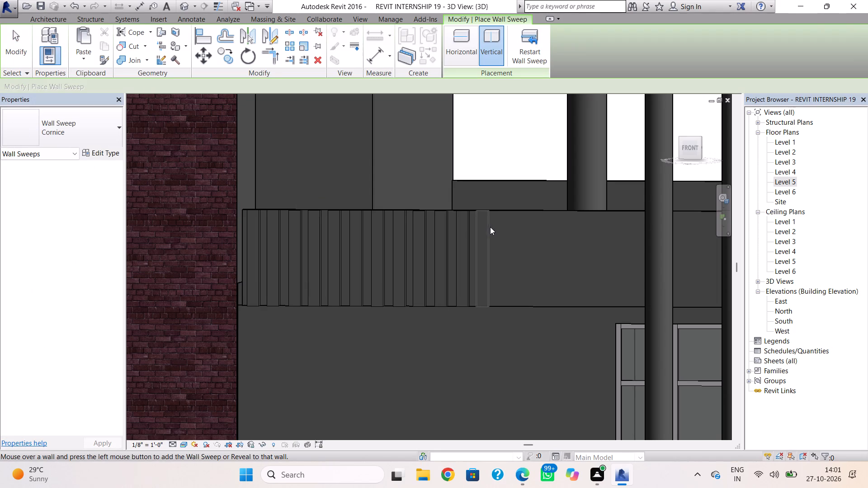
{"action": "double_click", "coordinate": [491, 227]}
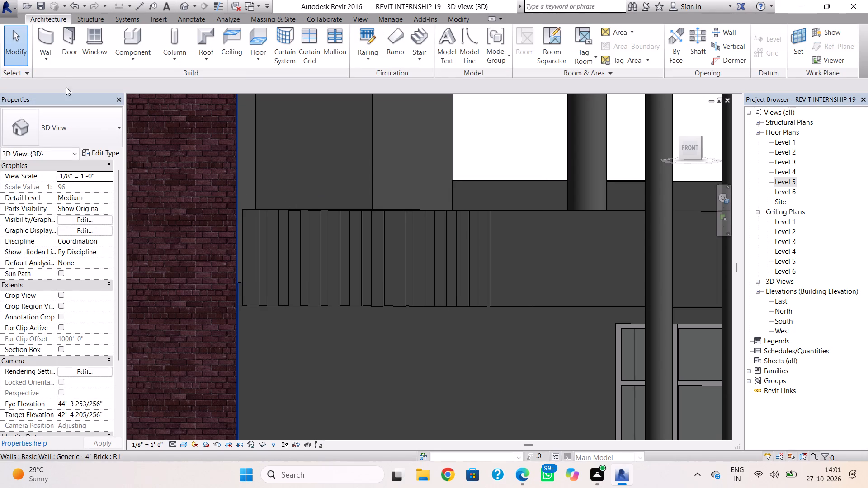
{"action": "left_click", "coordinate": [50, 61]}
{"action": "left_click", "coordinate": [84, 145]}
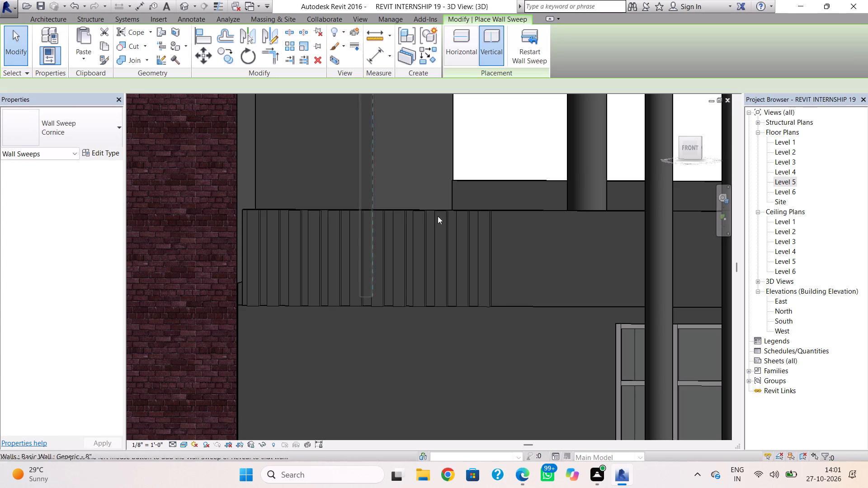
{"action": "double_click", "coordinate": [510, 248]}
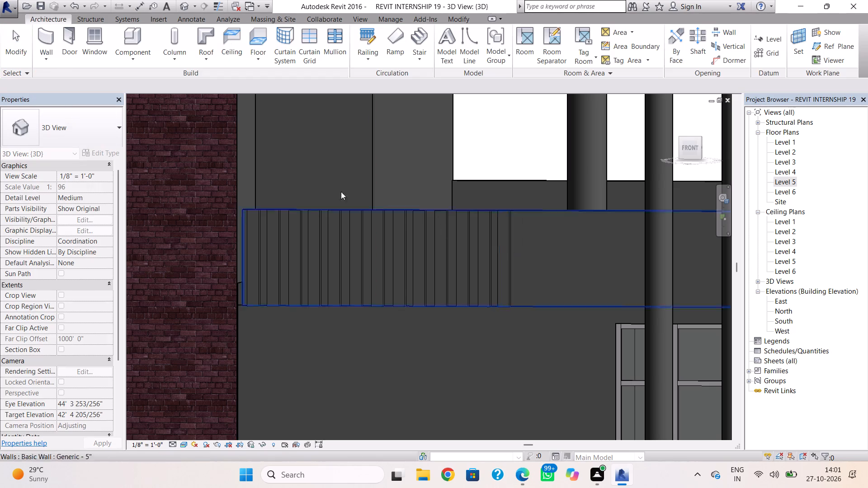
{"action": "left_click", "coordinate": [42, 58]}
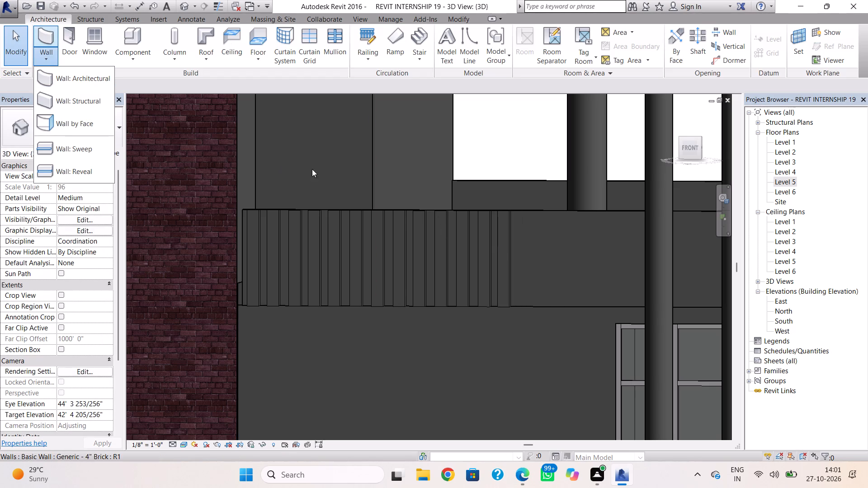
{"action": "left_click", "coordinate": [69, 145]}
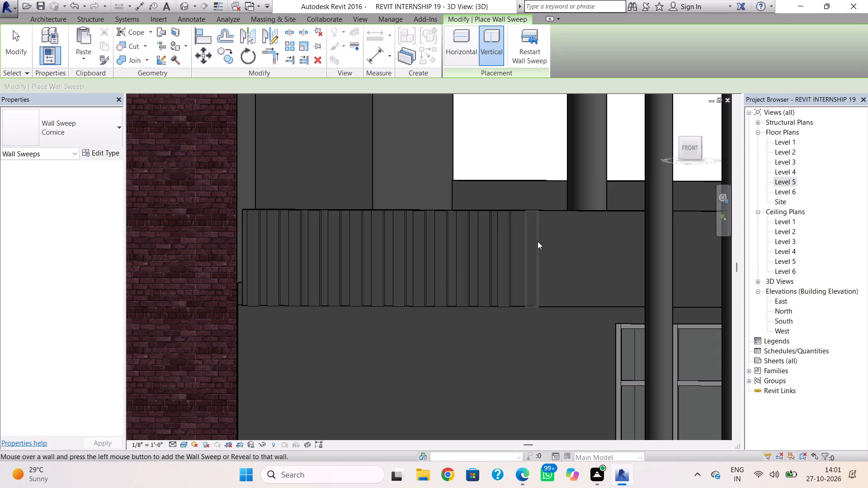
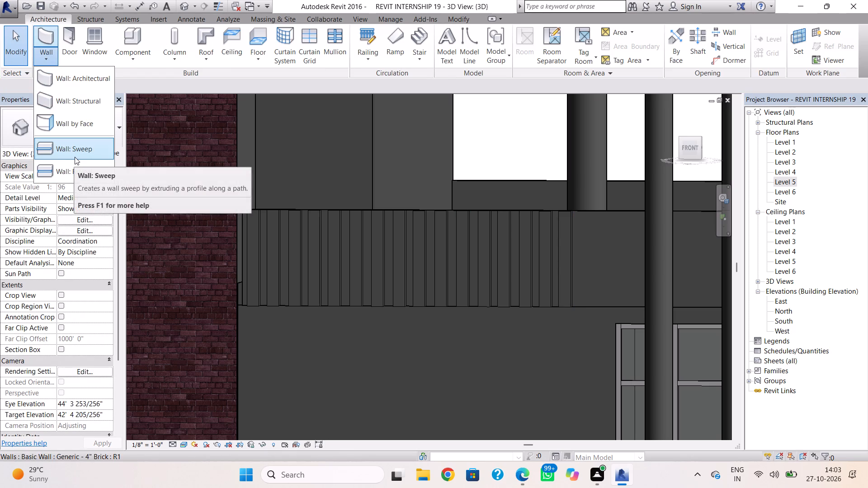
Add a vertical Cornice sweep at the end of the front parapet row and nudge it closer to its neighbour.
{"action": "left_click", "coordinate": [75, 157]}
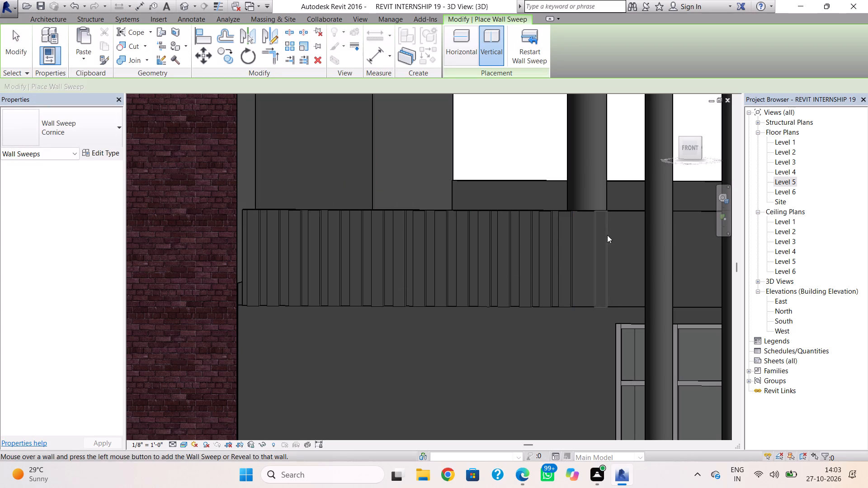
{"action": "left_click", "coordinate": [601, 239]}
{"action": "left_click", "coordinate": [601, 239]}
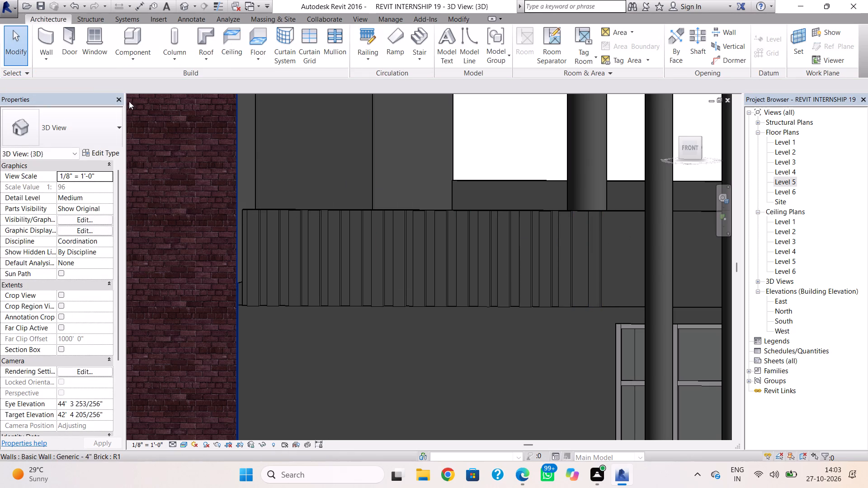
{"action": "key", "text": "Escape"}
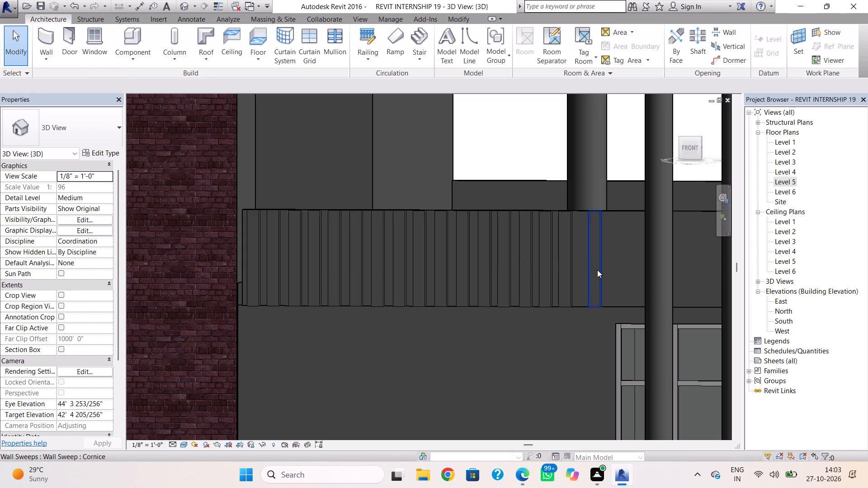
{"action": "left_click", "coordinate": [597, 270]}
{"action": "key", "text": "Left"}
{"action": "key", "text": "Left"}
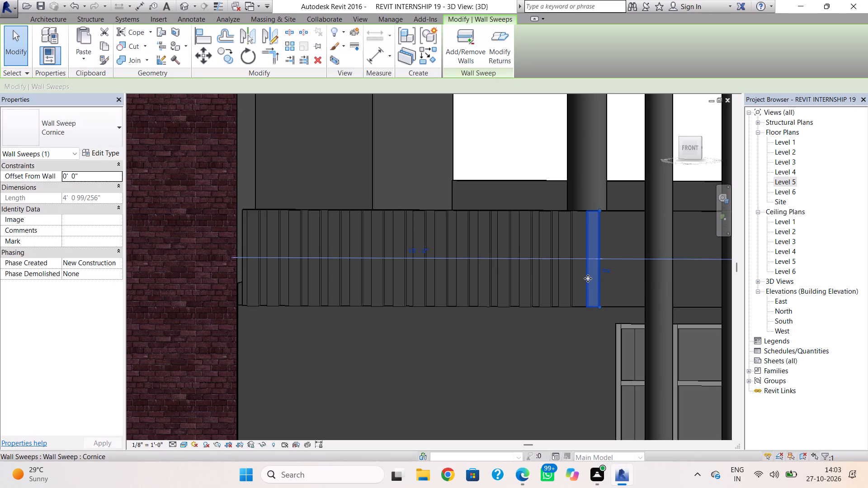
{"action": "key", "text": "Left"}
{"action": "key", "text": "Left"}
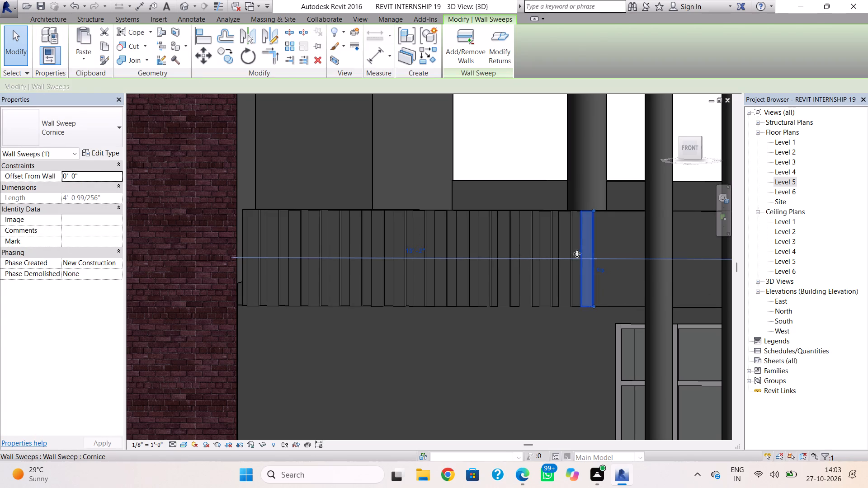
{"action": "key", "text": "Escape"}
Add two more vertical Cornice sweeps to the front parapet row at the same narrow spacing, up to the round column.
{"action": "left_click", "coordinate": [34, 61]}
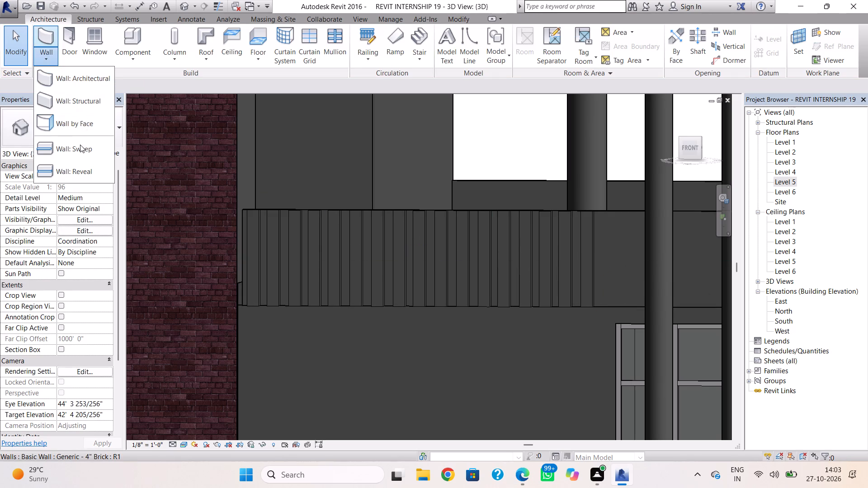
{"action": "left_click", "coordinate": [80, 145]}
{"action": "left_click", "coordinate": [619, 259]}
{"action": "left_click", "coordinate": [619, 259]}
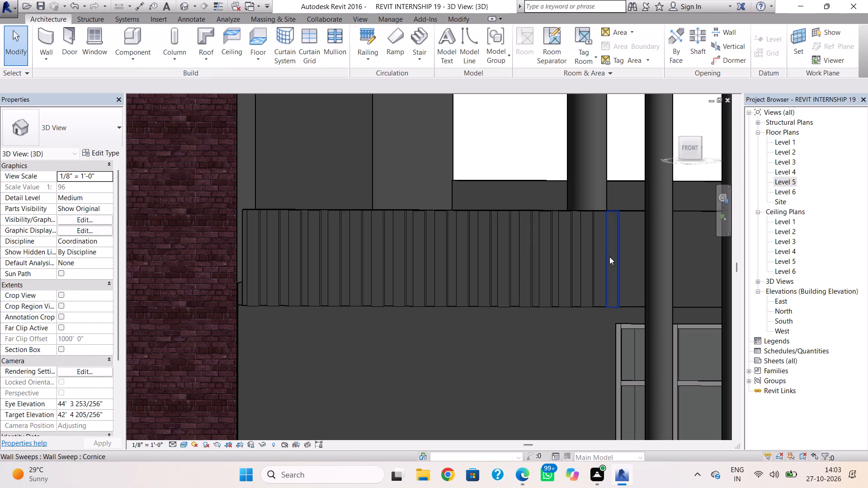
{"action": "left_click", "coordinate": [37, 60]}
{"action": "left_click", "coordinate": [69, 156]}
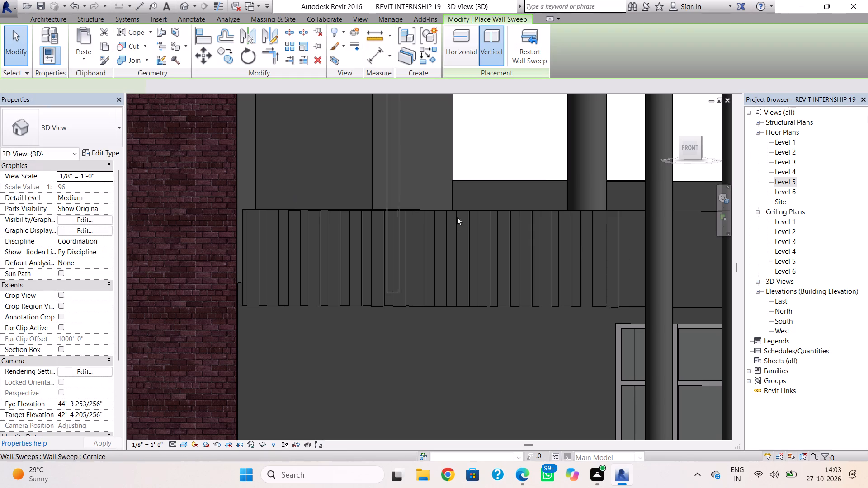
{"action": "double_click", "coordinate": [643, 238]}
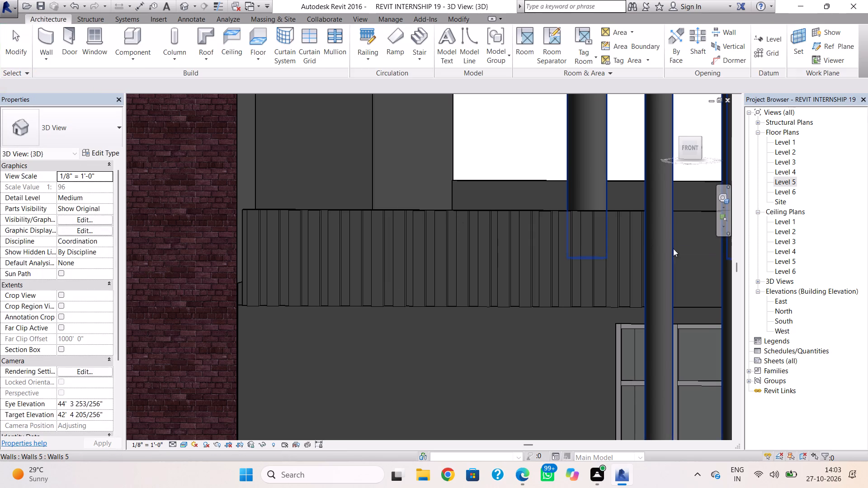
Continue the row with one vertical Cornice sweep on the parapet face between the two slender round columns.
{"action": "scroll", "coordinate": [678, 250], "scroll_direction": "down", "scroll_amount": 1}
{"action": "left_click", "coordinate": [50, 61]}
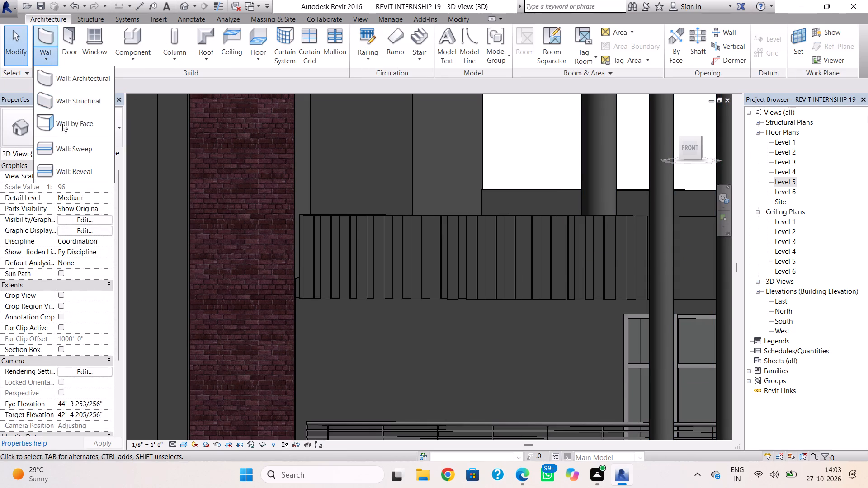
{"action": "left_click", "coordinate": [68, 145]}
{"action": "scroll", "coordinate": [585, 237], "scroll_direction": "down", "scroll_amount": 1}
{"action": "right_click_drag", "start_coordinate": [589, 238], "coordinate": [566, 248], "text": "shift"}
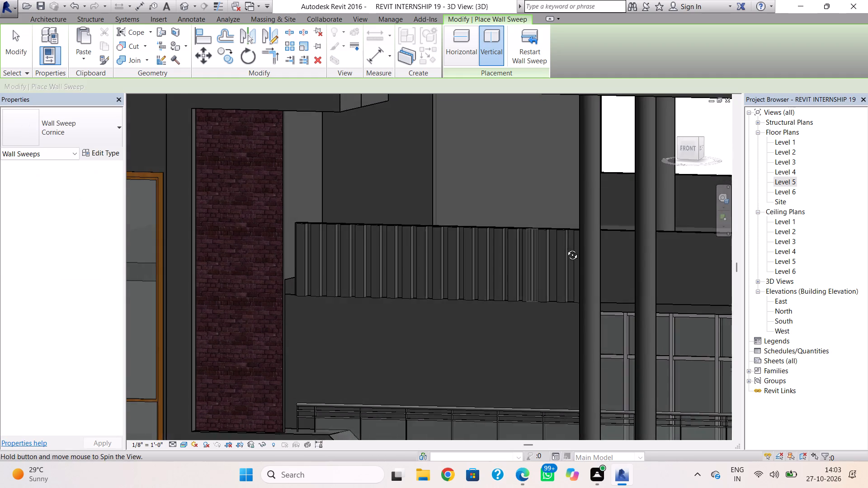
{"action": "right_click_drag", "start_coordinate": [566, 248], "coordinate": [548, 258], "text": "shift"}
{"action": "left_click", "coordinate": [569, 268]}
{"action": "left_click", "coordinate": [563, 267]}
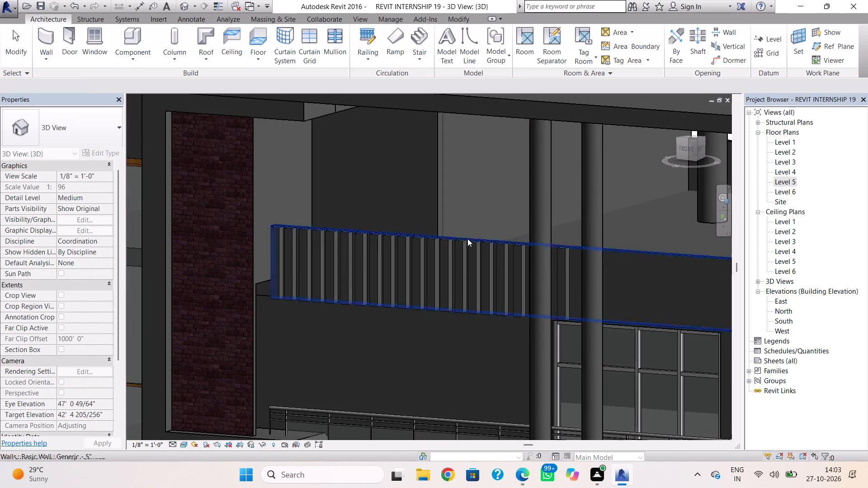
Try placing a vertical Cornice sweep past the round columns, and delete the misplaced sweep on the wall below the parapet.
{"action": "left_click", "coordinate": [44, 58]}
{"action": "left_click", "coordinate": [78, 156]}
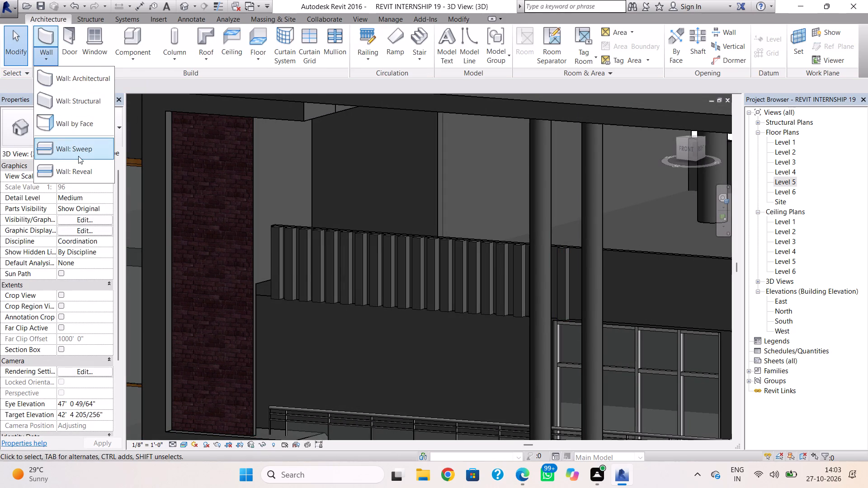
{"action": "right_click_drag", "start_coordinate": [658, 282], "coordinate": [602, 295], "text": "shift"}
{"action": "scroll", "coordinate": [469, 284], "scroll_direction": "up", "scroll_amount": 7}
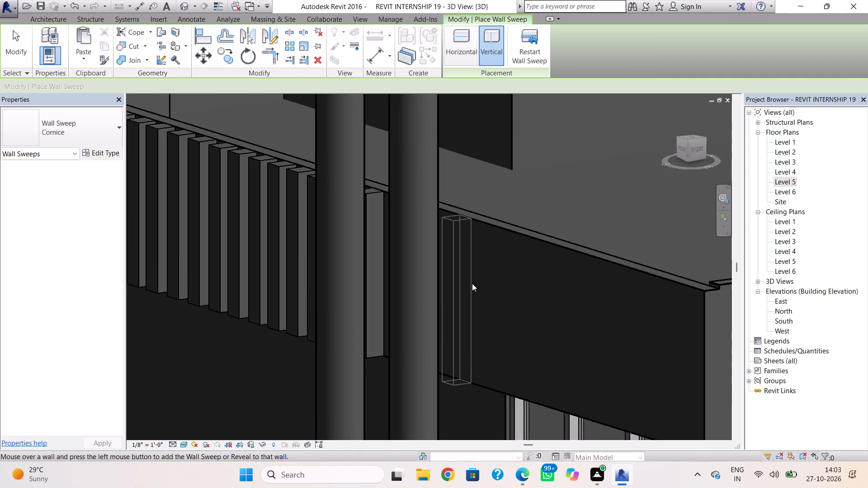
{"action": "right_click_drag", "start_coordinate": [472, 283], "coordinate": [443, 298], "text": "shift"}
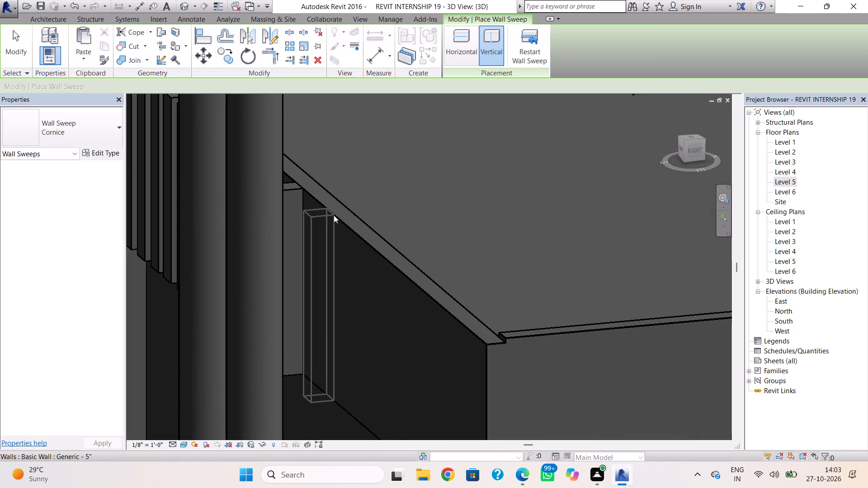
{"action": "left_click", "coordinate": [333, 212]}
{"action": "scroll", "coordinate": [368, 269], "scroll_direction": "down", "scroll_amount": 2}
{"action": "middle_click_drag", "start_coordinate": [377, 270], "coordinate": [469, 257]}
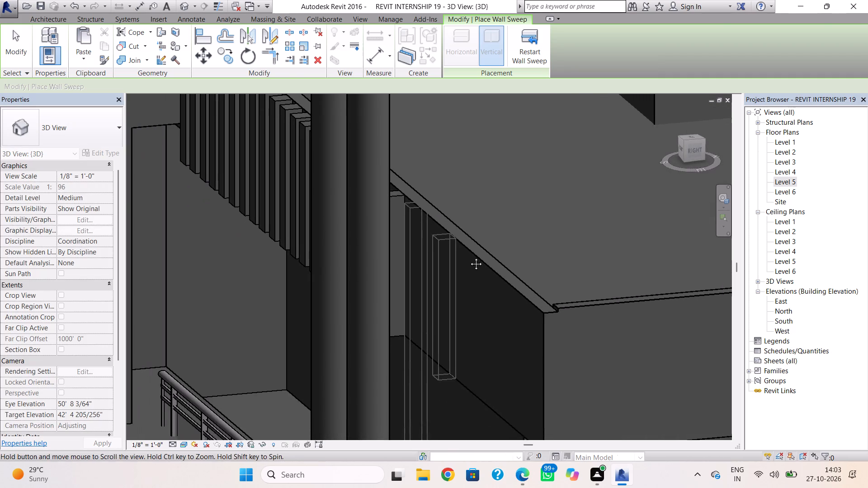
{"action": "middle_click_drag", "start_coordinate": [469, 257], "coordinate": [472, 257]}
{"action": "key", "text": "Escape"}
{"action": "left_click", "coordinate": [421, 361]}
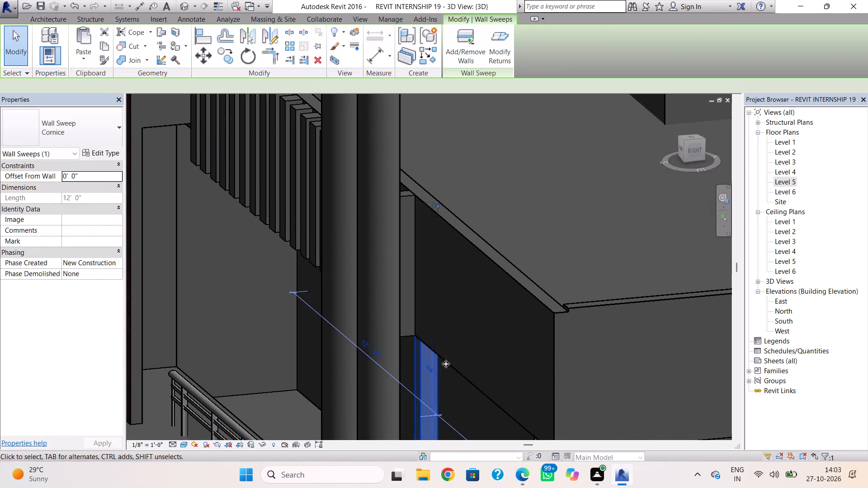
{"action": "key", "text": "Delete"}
Add a second vertical Cornice sweep on the parapet between the two slender round columns, a narrow gap from the first.
{"action": "right_click_drag", "start_coordinate": [408, 355], "coordinate": [520, 342], "text": "shift"}
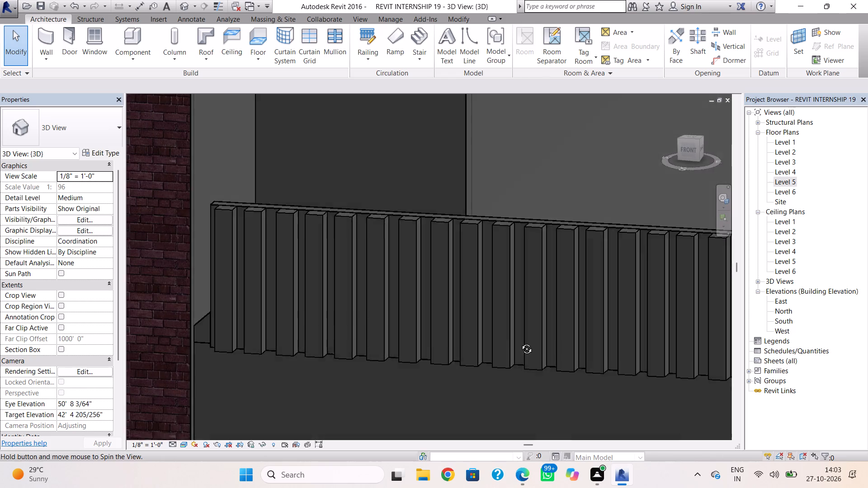
{"action": "right_click_drag", "start_coordinate": [520, 342], "coordinate": [519, 334], "text": "shift"}
{"action": "middle_click_drag", "start_coordinate": [519, 328], "coordinate": [71, 330]}
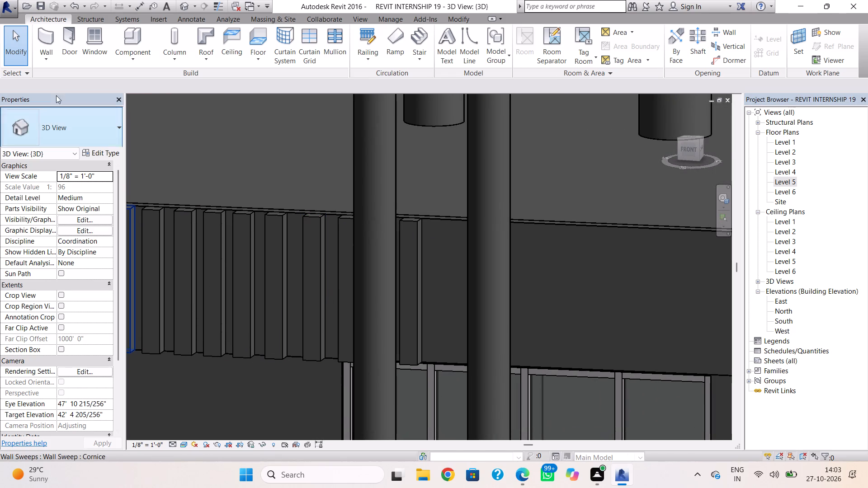
{"action": "left_click", "coordinate": [56, 61]}
{"action": "left_click", "coordinate": [55, 153]}
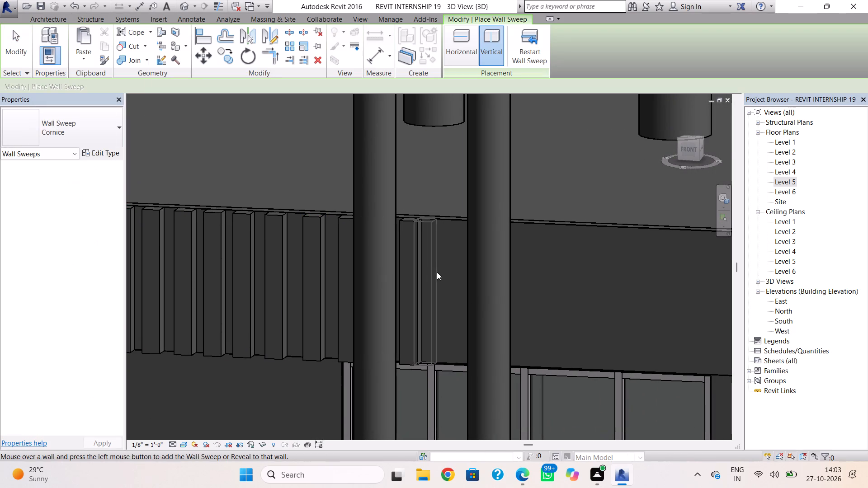
{"action": "left_click", "coordinate": [457, 278]}
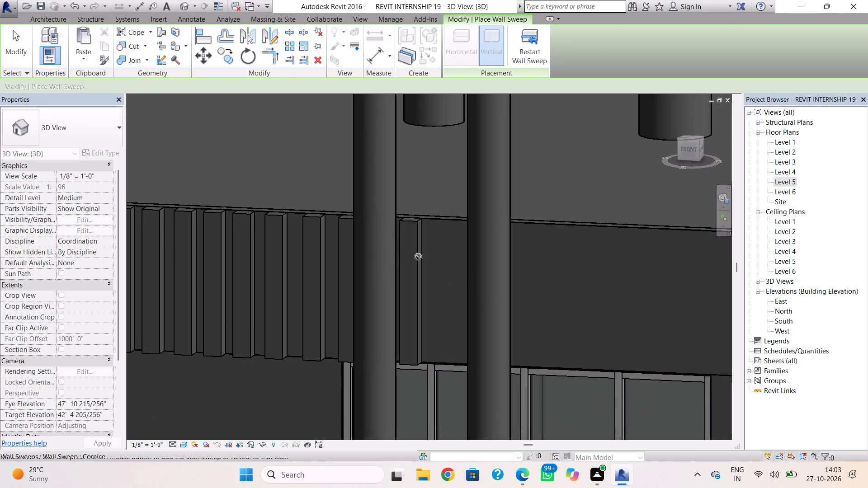
{"action": "left_click", "coordinate": [451, 274]}
Place a vertical Cornice sweep on the front parapet just beyond the second slender round column.
{"action": "left_click", "coordinate": [43, 56]}
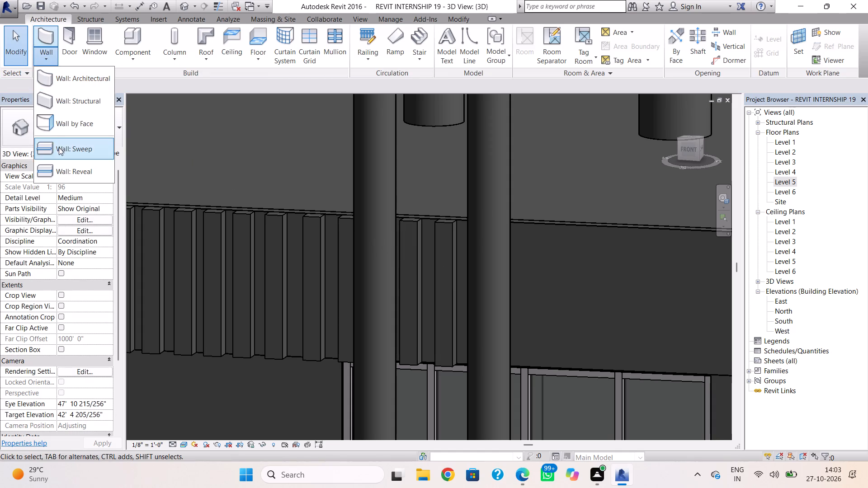
{"action": "left_click", "coordinate": [59, 147]}
{"action": "scroll", "coordinate": [556, 267], "scroll_direction": "down", "scroll_amount": 1}
{"action": "scroll", "coordinate": [556, 267], "scroll_direction": "up", "scroll_amount": 2}
{"action": "right_click_drag", "start_coordinate": [537, 274], "coordinate": [467, 292], "text": "shift"}
{"action": "middle_click_drag", "start_coordinate": [445, 291], "coordinate": [521, 194]}
{"action": "scroll", "coordinate": [445, 291], "scroll_direction": "down", "scroll_amount": 1}
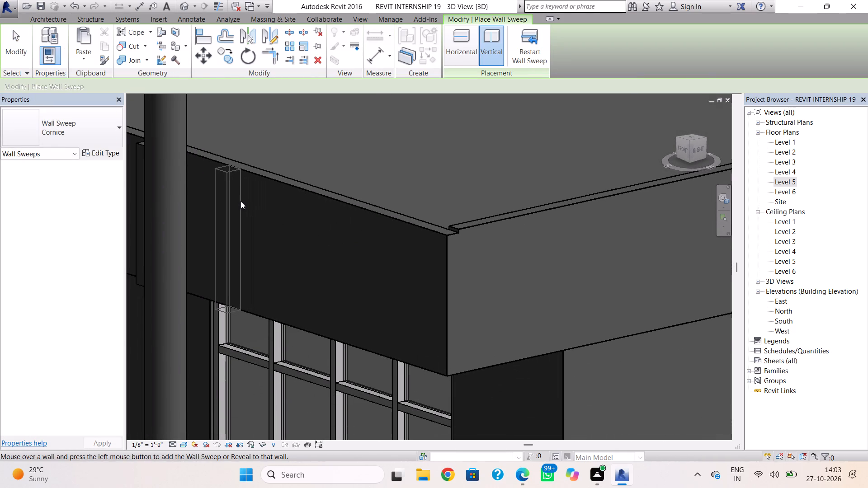
{"action": "left_click", "coordinate": [240, 198]}
{"action": "left_click", "coordinate": [273, 215]}
Add two more vertical Cornice sweeps beyond the second round column, continuing the narrow gaps toward the parapet corner.
{"action": "right_click_drag", "start_coordinate": [272, 244], "coordinate": [323, 239], "text": "shift"}
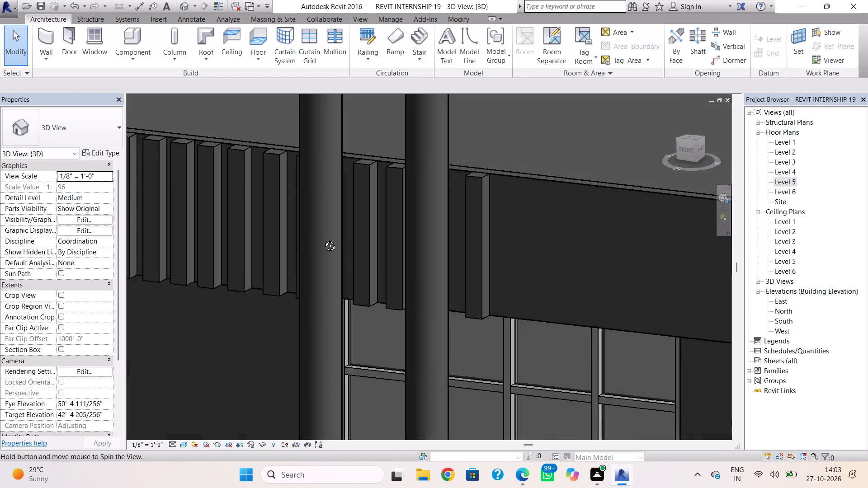
{"action": "right_click_drag", "start_coordinate": [323, 239], "coordinate": [343, 233], "text": "shift"}
{"action": "scroll", "coordinate": [397, 231], "scroll_direction": "up", "scroll_amount": 2}
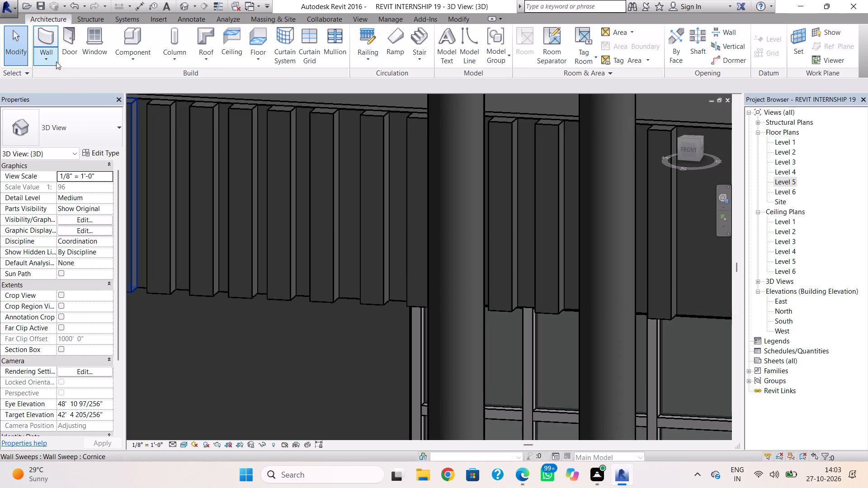
{"action": "left_click", "coordinate": [39, 59]}
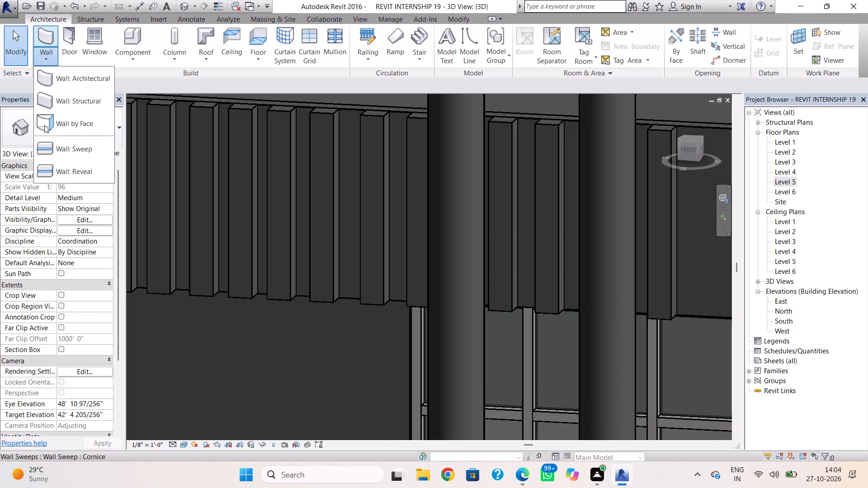
{"action": "left_click", "coordinate": [52, 151]}
{"action": "scroll", "coordinate": [370, 187], "scroll_direction": "down", "scroll_amount": 2}
{"action": "middle_click_drag", "start_coordinate": [372, 188], "coordinate": [53, 202]}
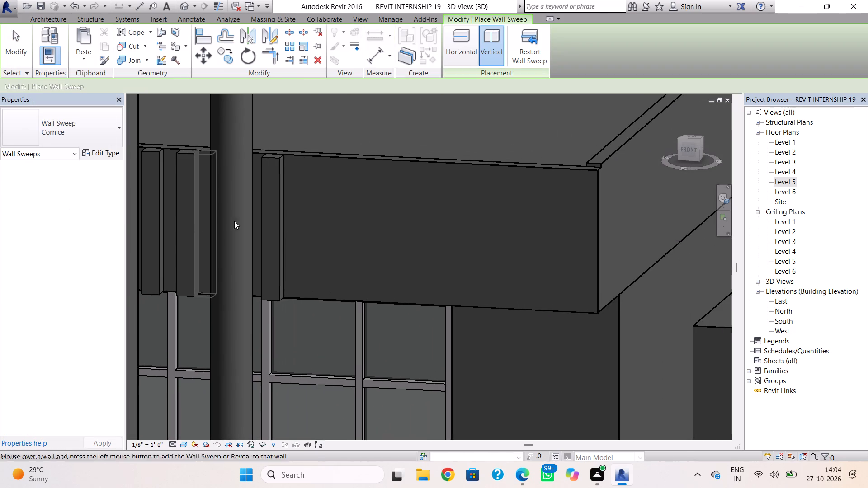
{"action": "double_click", "coordinate": [314, 222]}
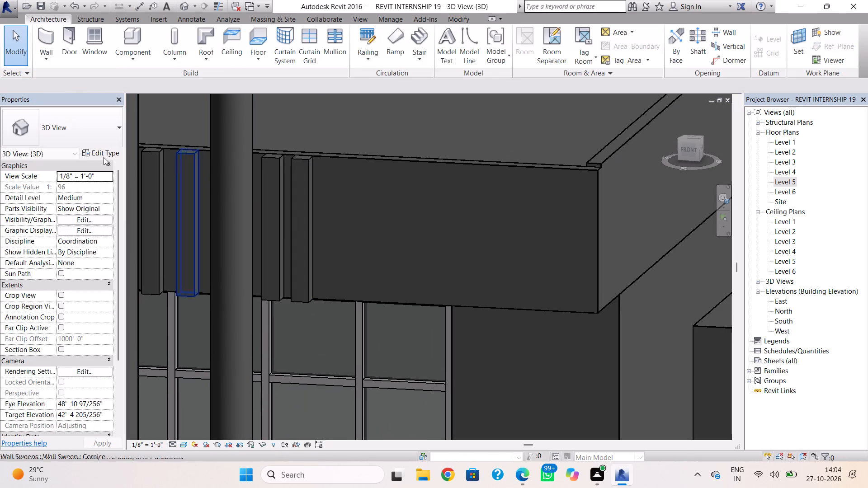
{"action": "left_click", "coordinate": [44, 61]}
{"action": "left_click", "coordinate": [65, 150]}
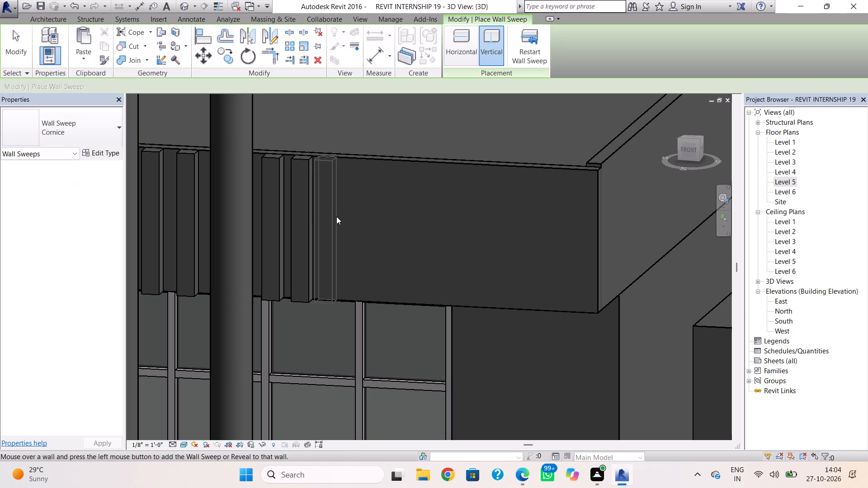
{"action": "double_click", "coordinate": [348, 219]}
Extend the row with three more evenly spaced vertical Cornice sweeps toward the parapet's outer corner.
{"action": "left_click", "coordinate": [52, 54]}
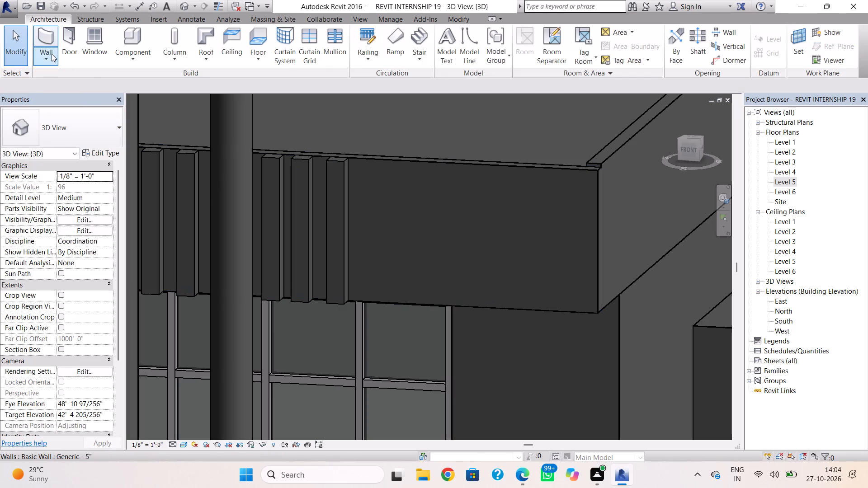
{"action": "left_click", "coordinate": [77, 159]}
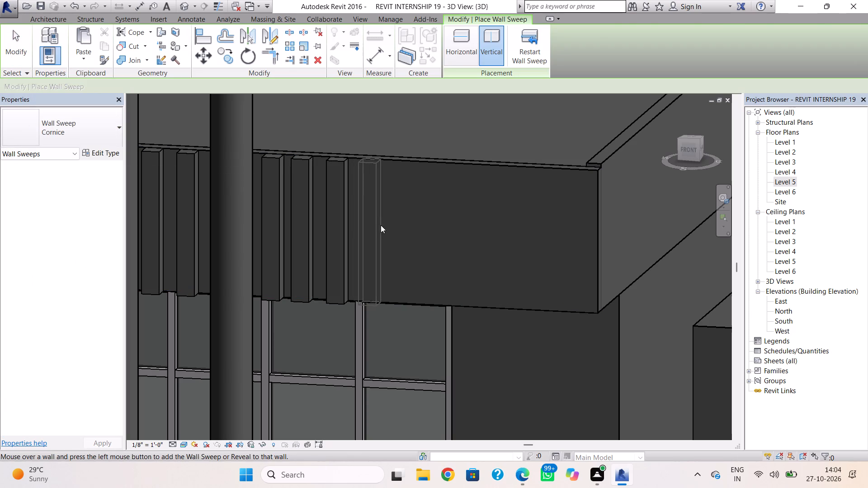
{"action": "double_click", "coordinate": [383, 226]}
{"action": "left_click", "coordinate": [51, 61]}
{"action": "left_click", "coordinate": [77, 142]}
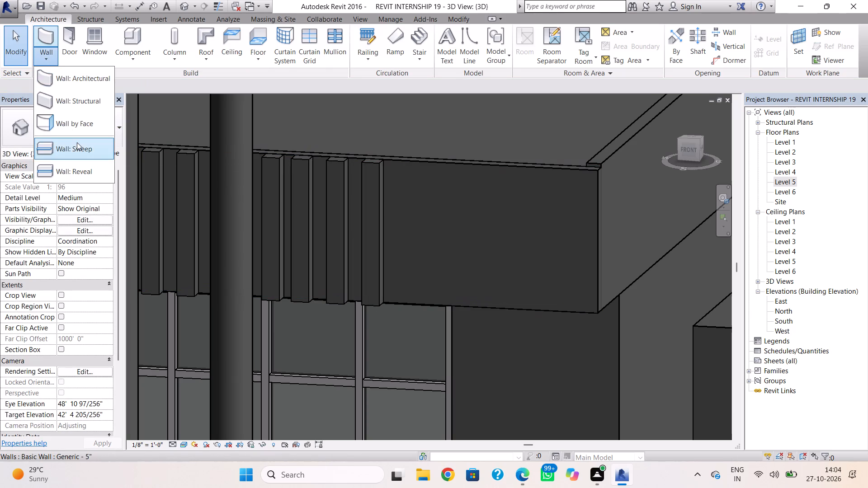
{"action": "double_click", "coordinate": [417, 203]}
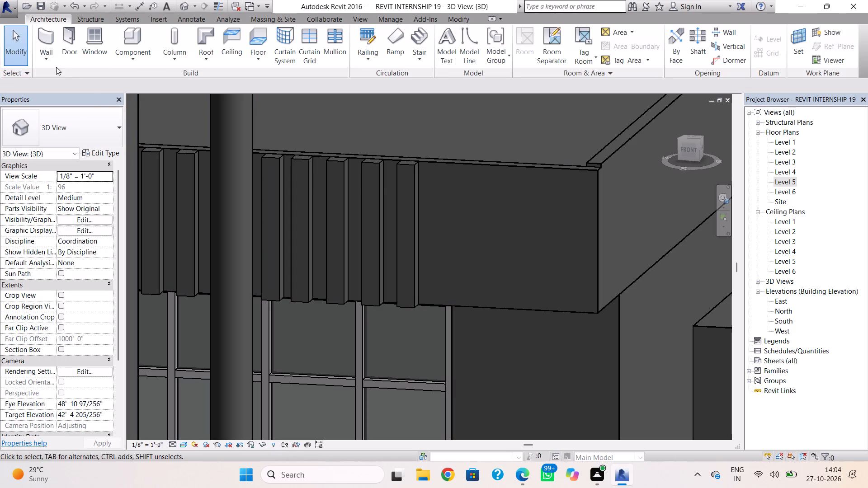
{"action": "left_click", "coordinate": [46, 56]}
{"action": "left_click", "coordinate": [75, 154]}
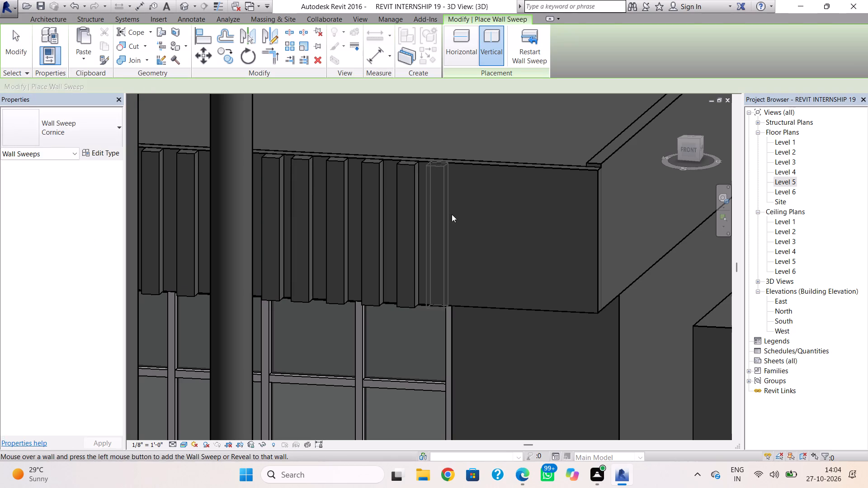
{"action": "double_click", "coordinate": [457, 216]}
Complete the front parapet row with four more evenly spaced vertical Cornice sweeps up to the outer corner.
{"action": "left_click", "coordinate": [43, 65]}
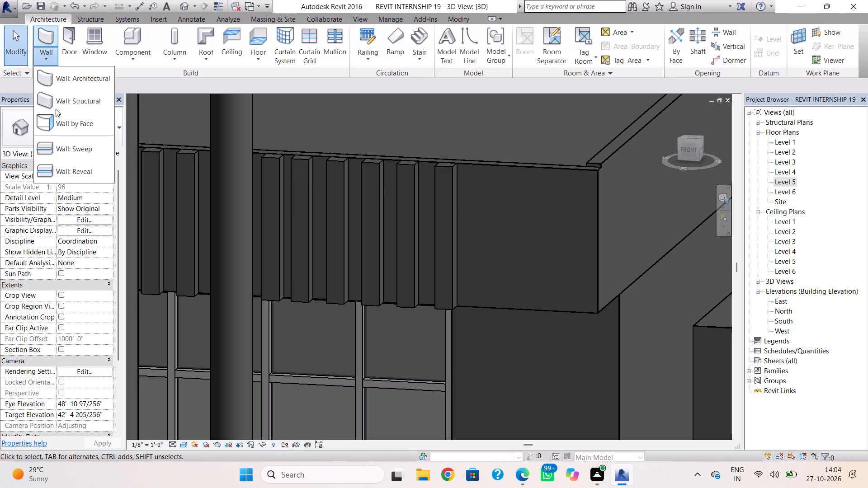
{"action": "left_click", "coordinate": [61, 143]}
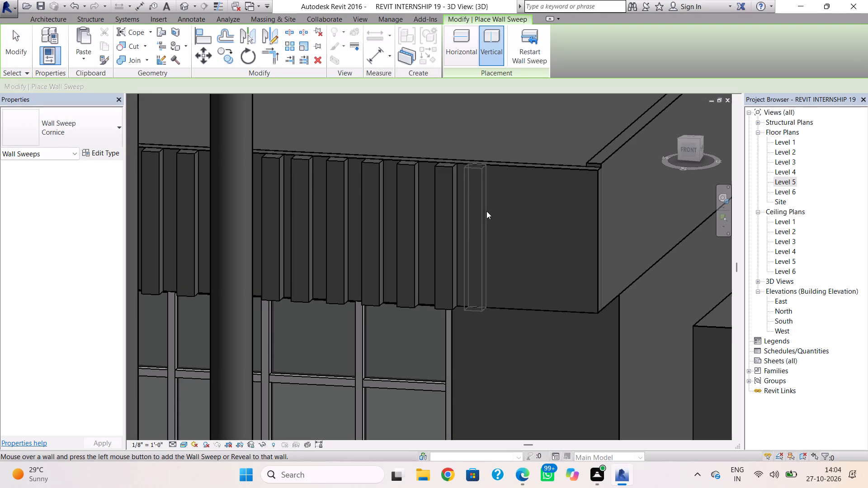
{"action": "double_click", "coordinate": [489, 212]}
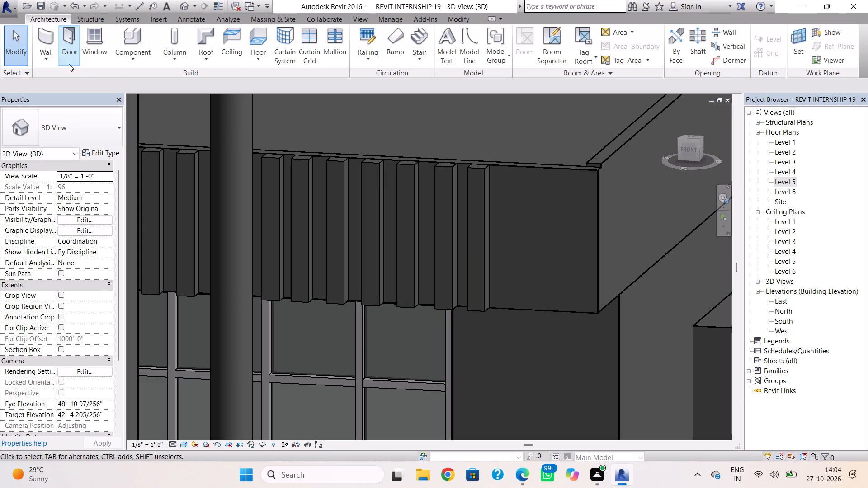
{"action": "left_click", "coordinate": [53, 60]}
{"action": "left_click", "coordinate": [66, 147]}
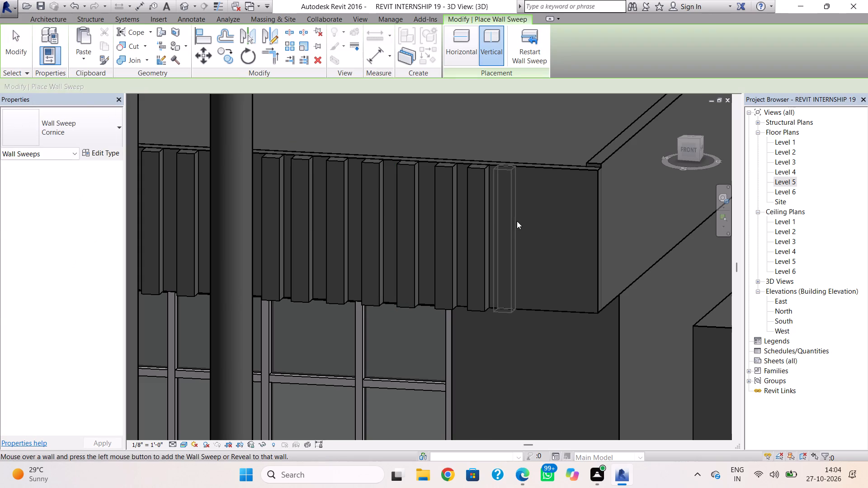
{"action": "double_click", "coordinate": [523, 221]}
{"action": "left_click", "coordinate": [48, 61]}
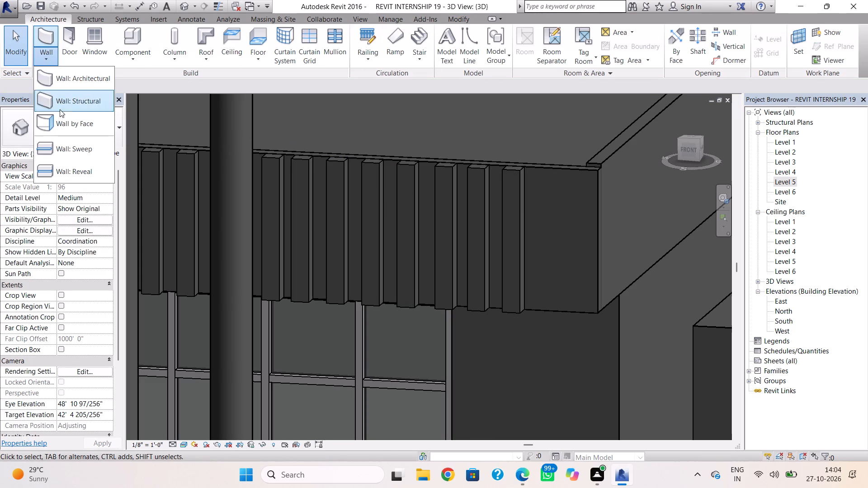
{"action": "left_click", "coordinate": [62, 145]}
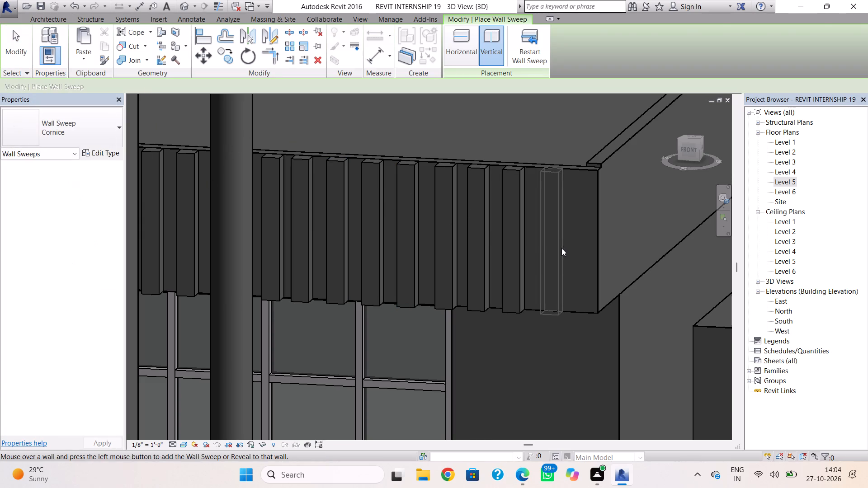
{"action": "double_click", "coordinate": [561, 248]}
{"action": "left_click", "coordinate": [42, 63]}
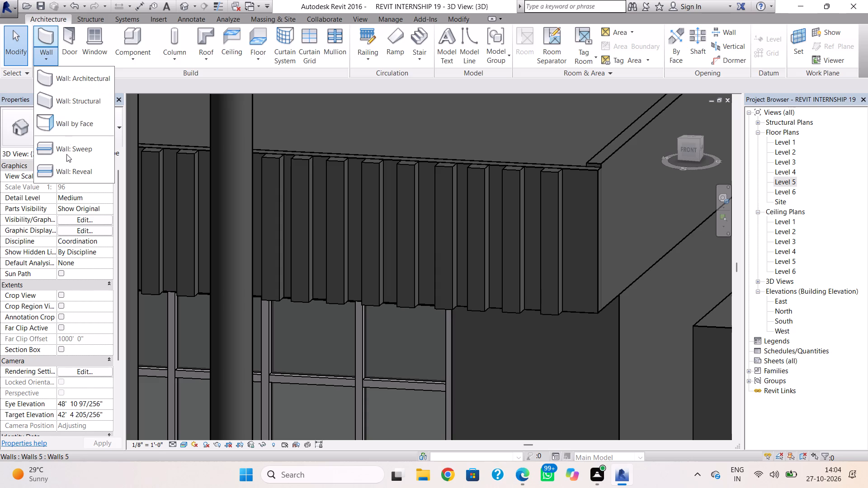
{"action": "left_click", "coordinate": [66, 154]}
{"action": "left_click", "coordinate": [592, 241]}
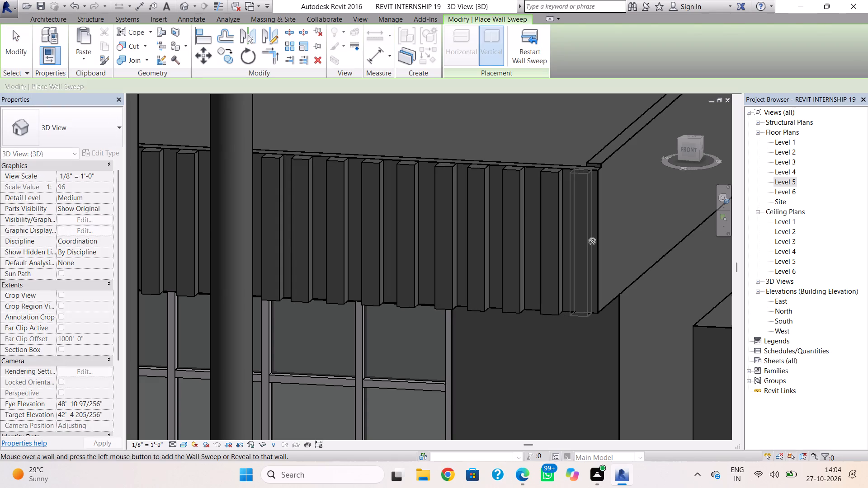
{"action": "left_click", "coordinate": [592, 241]}
Place the first vertical Cornice sweep on the right facade's terrace parapet, right beside the front corner.
{"action": "right_click_drag", "start_coordinate": [604, 223], "coordinate": [496, 209], "text": "shift"}
{"action": "scroll", "coordinate": [495, 206], "scroll_direction": "down", "scroll_amount": 6}
{"action": "scroll", "coordinate": [553, 206], "scroll_direction": "down", "scroll_amount": 3}
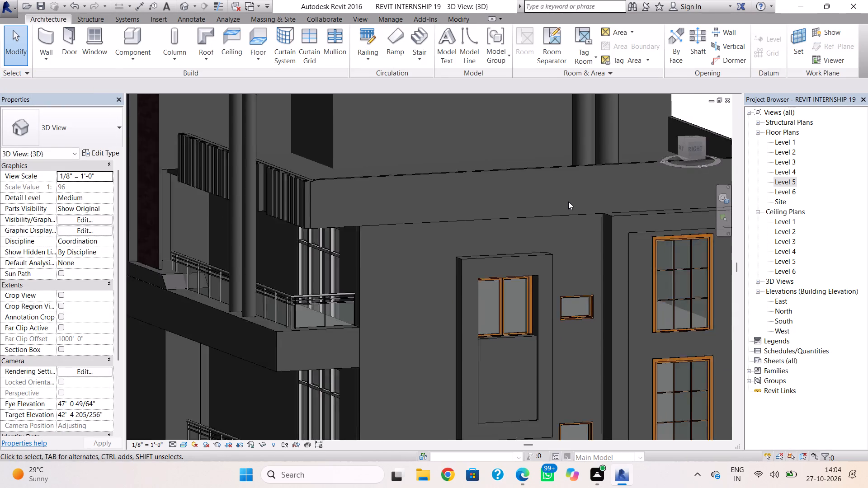
{"action": "scroll", "coordinate": [568, 202], "scroll_direction": "down", "scroll_amount": 2}
{"action": "middle_click_drag", "start_coordinate": [568, 202], "coordinate": [543, 236]}
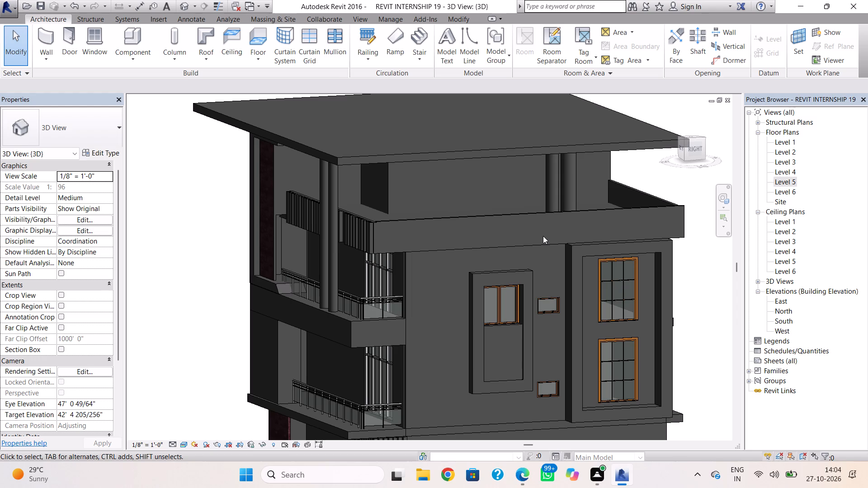
{"action": "middle_click_drag", "start_coordinate": [543, 236], "coordinate": [532, 251]}
{"action": "scroll", "coordinate": [529, 253], "scroll_direction": "down", "scroll_amount": 1}
{"action": "middle_click_drag", "start_coordinate": [529, 253], "coordinate": [524, 220]}
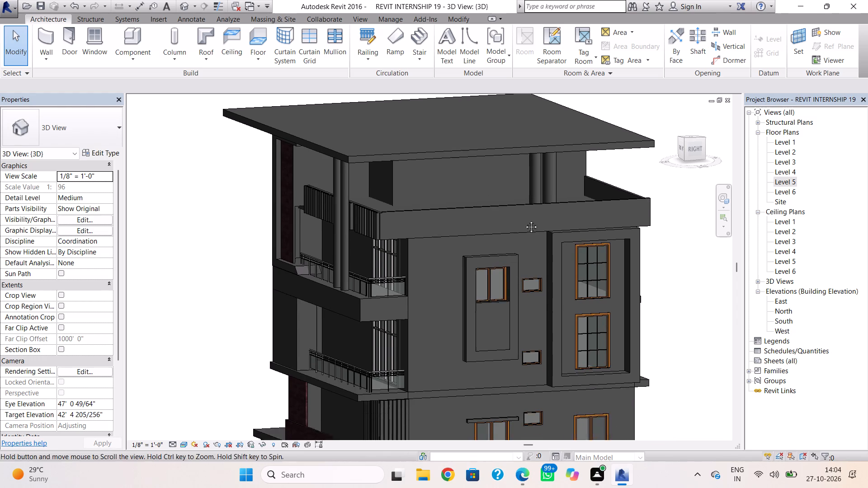
{"action": "middle_click_drag", "start_coordinate": [524, 220], "coordinate": [524, 215]}
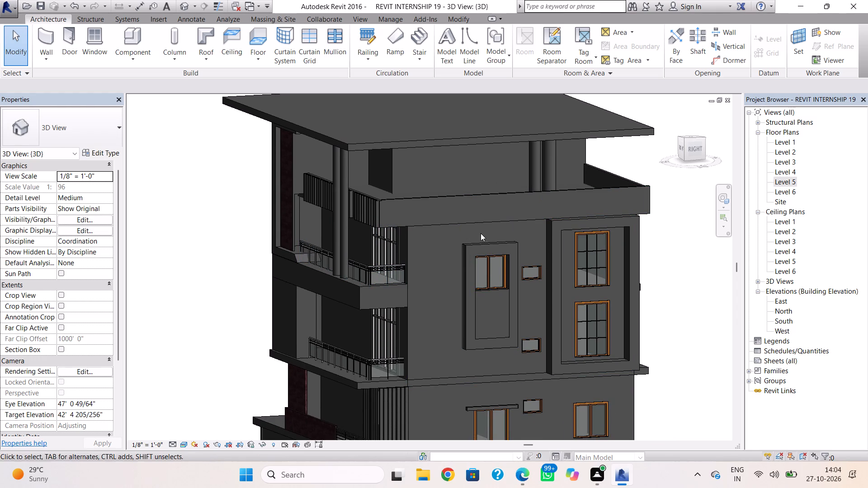
{"action": "left_click", "coordinate": [45, 53]}
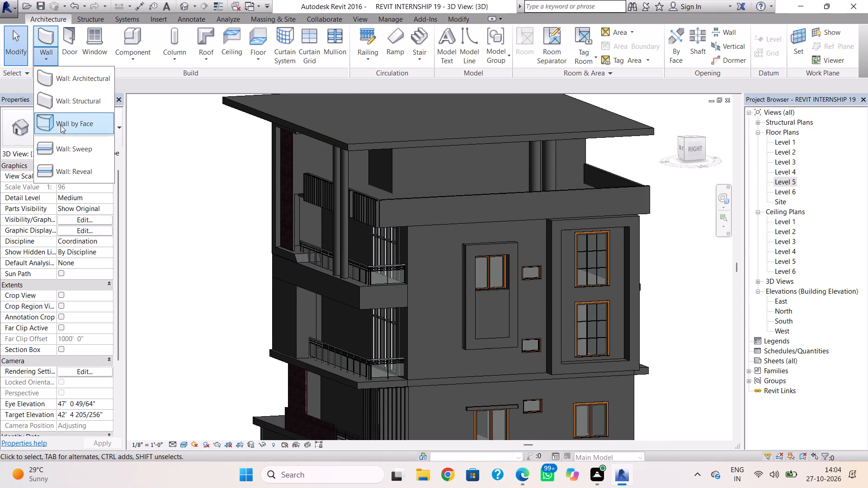
{"action": "left_click", "coordinate": [62, 144]}
{"action": "right_click_drag", "start_coordinate": [454, 250], "coordinate": [402, 228], "text": "shift"}
{"action": "scroll", "coordinate": [404, 226], "scroll_direction": "up", "scroll_amount": 4}
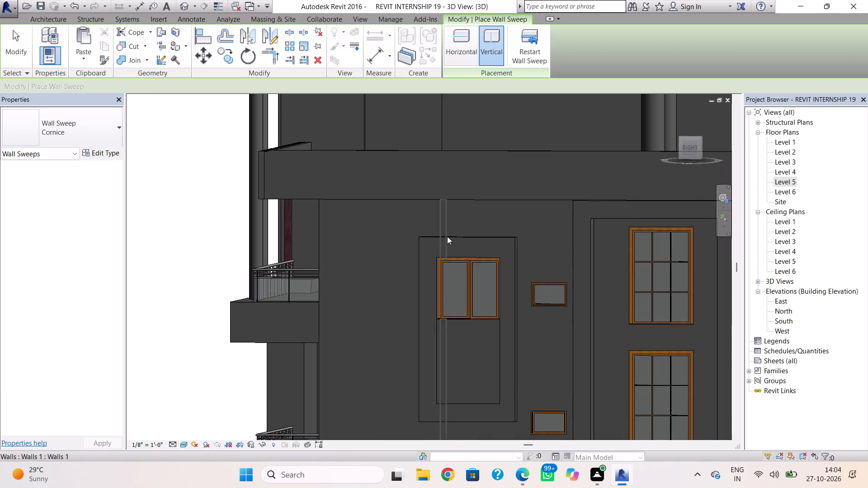
{"action": "right_click_drag", "start_coordinate": [448, 237], "coordinate": [462, 240], "text": "shift"}
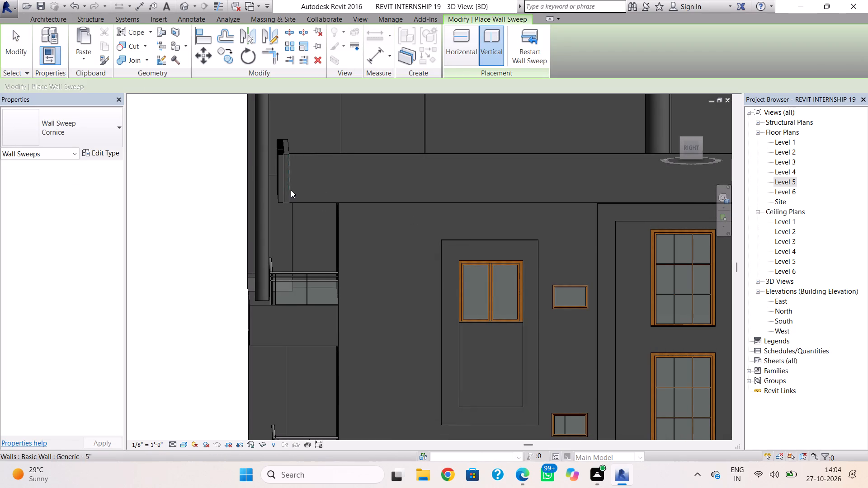
{"action": "left_click", "coordinate": [295, 192]}
{"action": "left_click", "coordinate": [315, 184]}
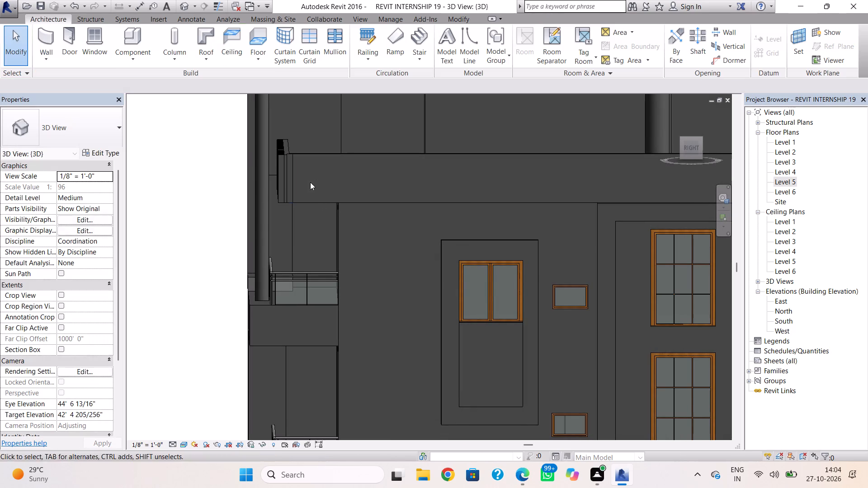
Add three more vertical Cornice sweeps on the right facade's parapet, spaced about one sweep width apart.
{"action": "left_click", "coordinate": [49, 54]}
{"action": "left_click", "coordinate": [68, 147]}
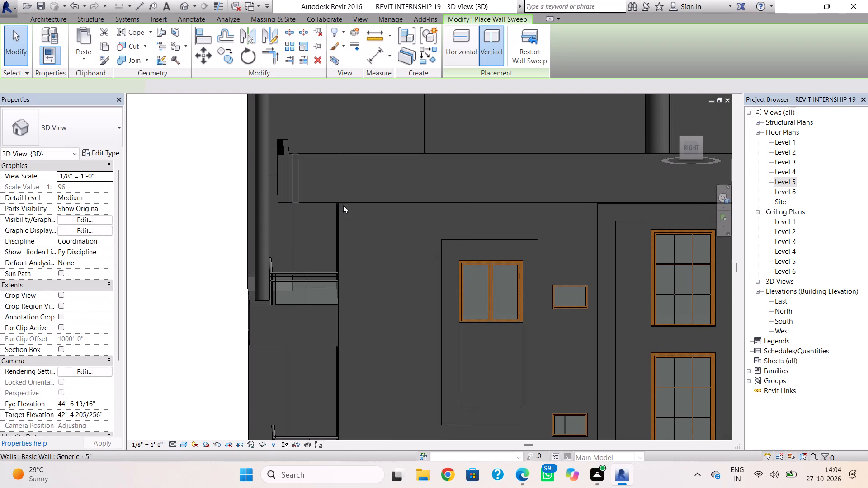
{"action": "double_click", "coordinate": [307, 189]}
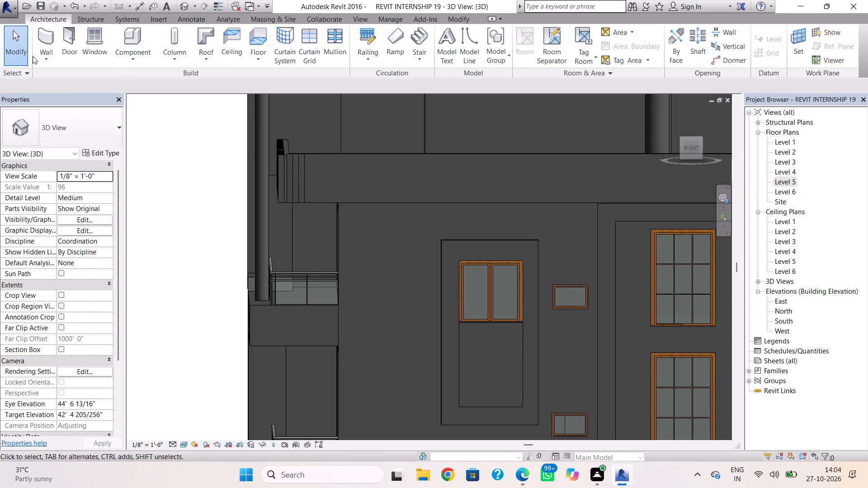
{"action": "left_click", "coordinate": [33, 56]}
{"action": "left_click", "coordinate": [38, 56]}
{"action": "left_click", "coordinate": [96, 152]}
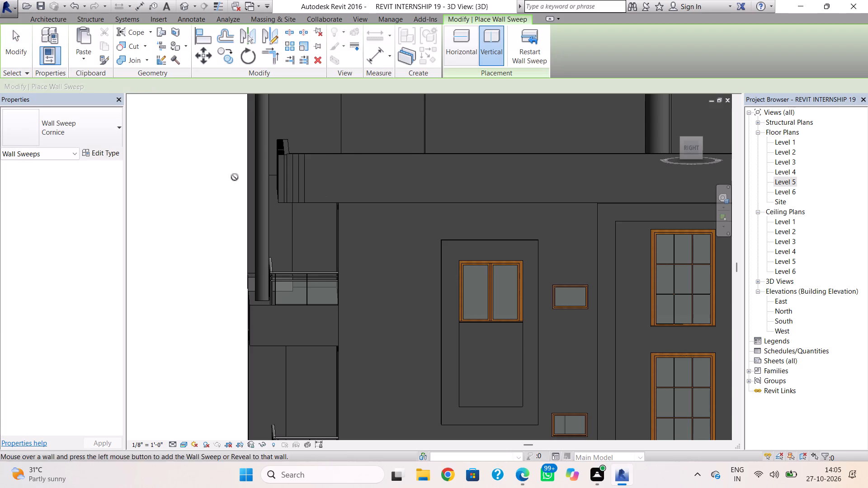
{"action": "double_click", "coordinate": [315, 178]}
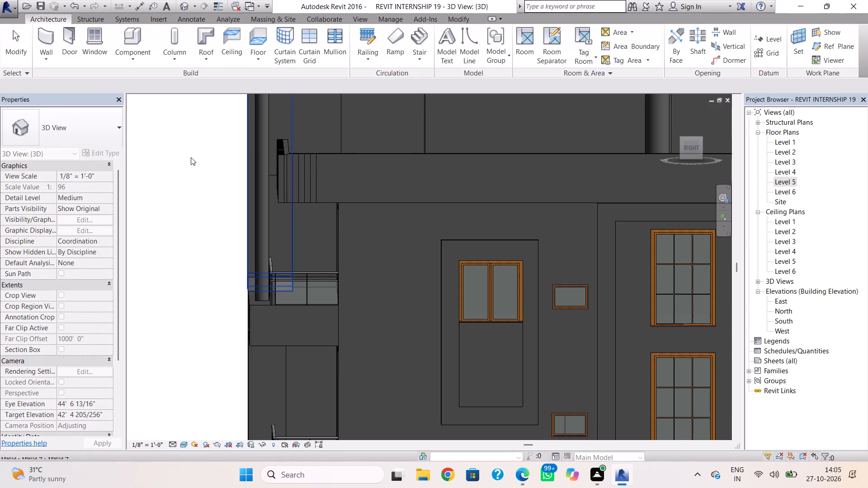
{"action": "left_click", "coordinate": [48, 59]}
{"action": "left_click", "coordinate": [60, 150]}
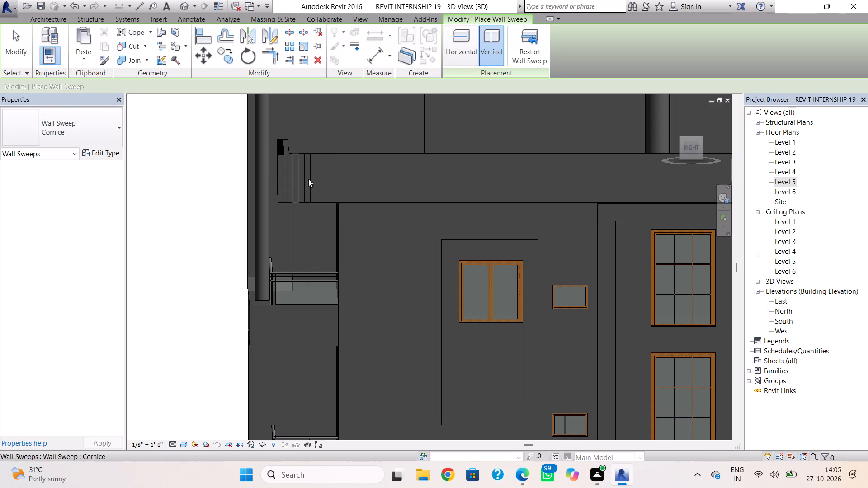
{"action": "double_click", "coordinate": [330, 179]}
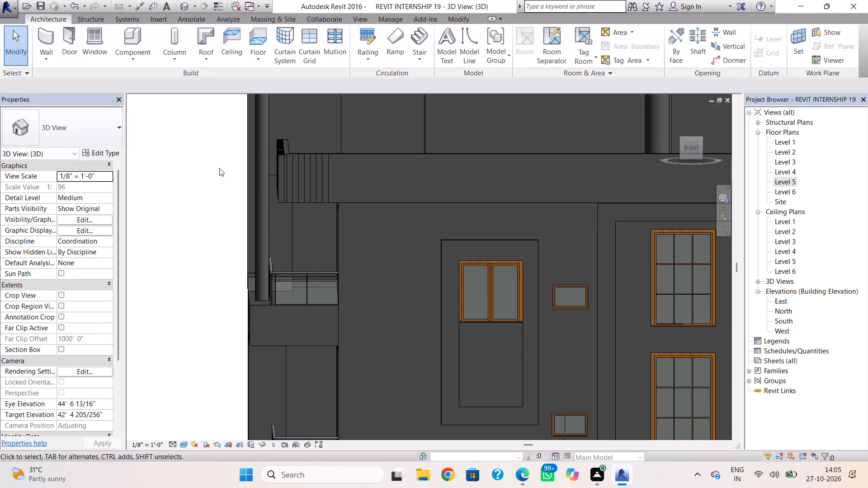
Extend the right parapet row toward the rear with two more vertical Cornice sweeps at the same spacing.
{"action": "scroll", "coordinate": [347, 232], "scroll_direction": "down", "scroll_amount": 7}
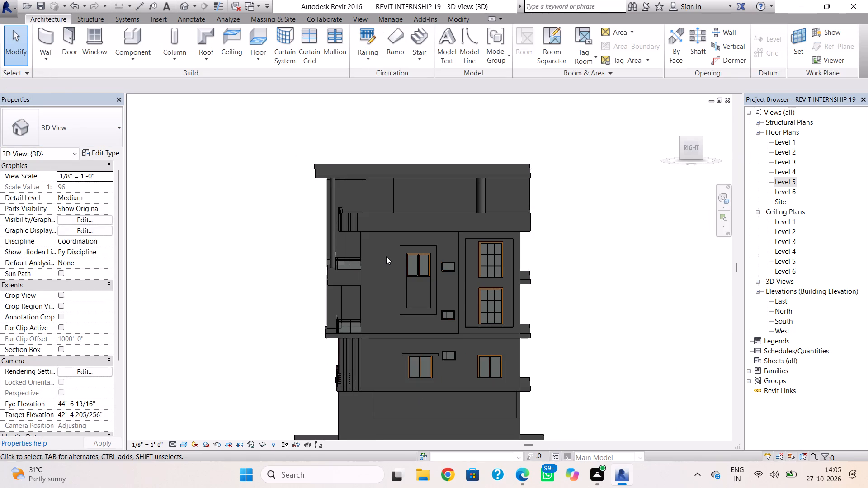
{"action": "scroll", "coordinate": [380, 251], "scroll_direction": "up", "scroll_amount": 2}
{"action": "left_click", "coordinate": [46, 63]}
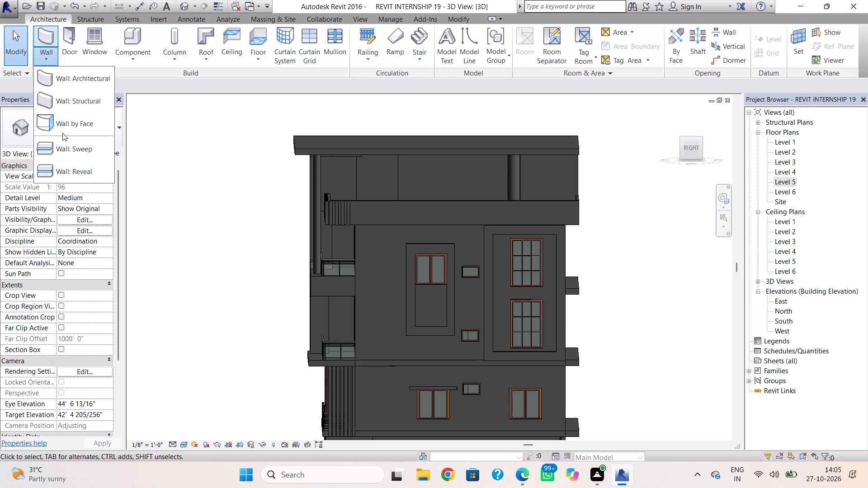
{"action": "left_click", "coordinate": [65, 144]}
{"action": "scroll", "coordinate": [360, 228], "scroll_direction": "up", "scroll_amount": 4}
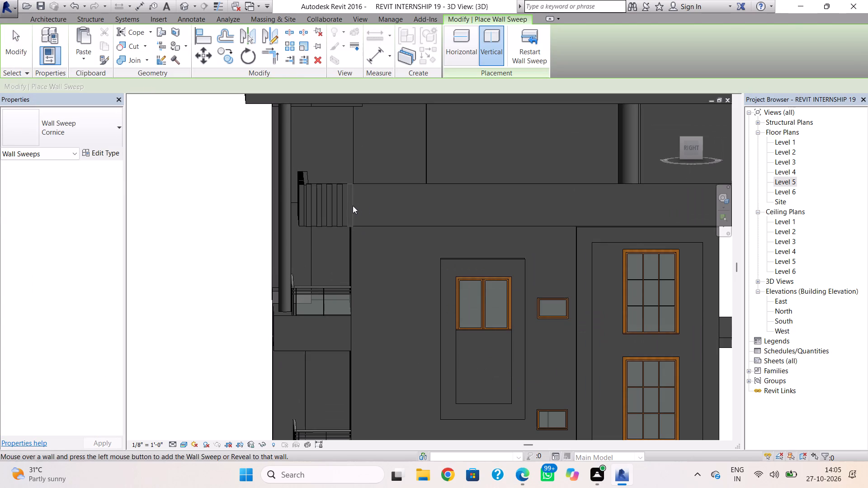
{"action": "double_click", "coordinate": [353, 206]}
{"action": "left_click", "coordinate": [44, 52]}
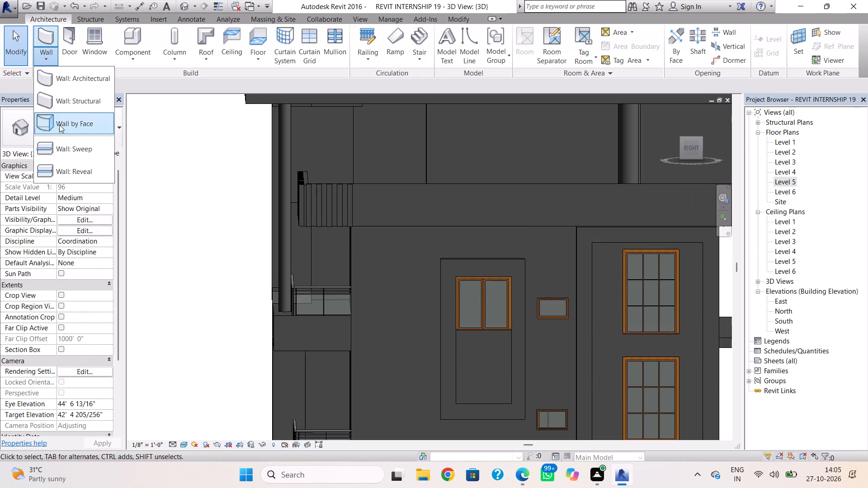
{"action": "left_click", "coordinate": [67, 153]}
{"action": "double_click", "coordinate": [363, 200]}
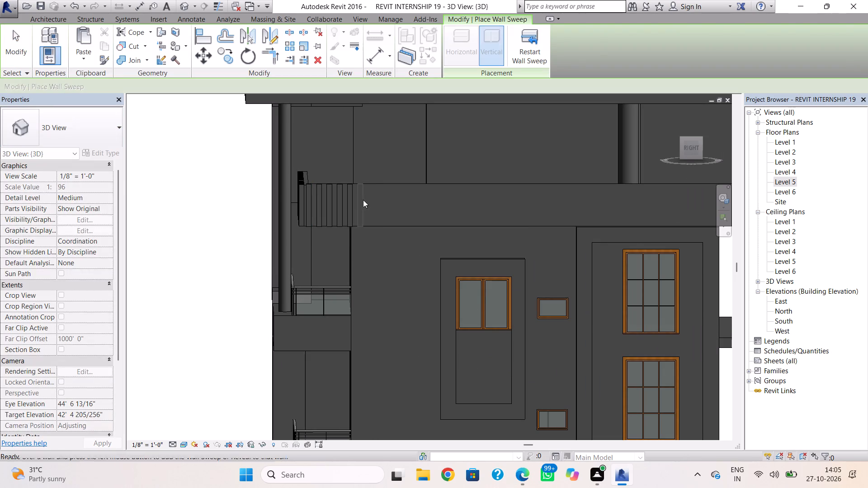
Place another two vertical Cornice sweeps on the right parapet, continuing the even gaps away from the front corner.
{"action": "left_click", "coordinate": [56, 53]}
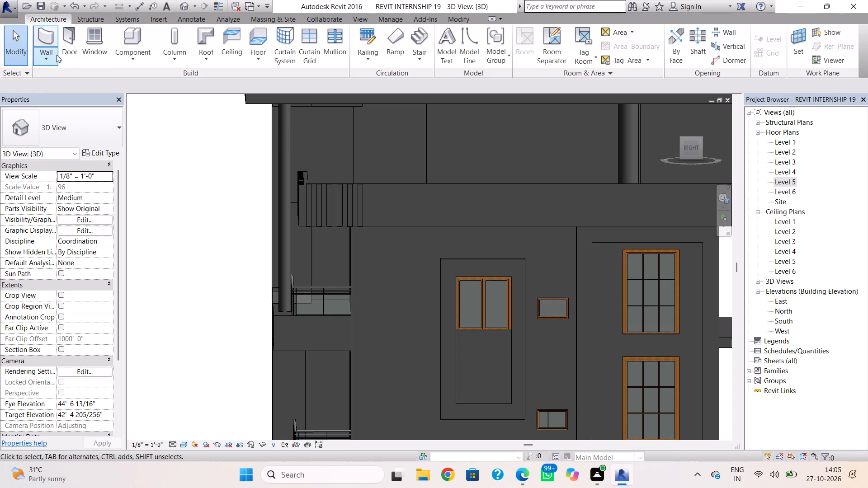
{"action": "left_click", "coordinate": [72, 148]}
{"action": "scroll", "coordinate": [376, 201], "scroll_direction": "up", "scroll_amount": 2}
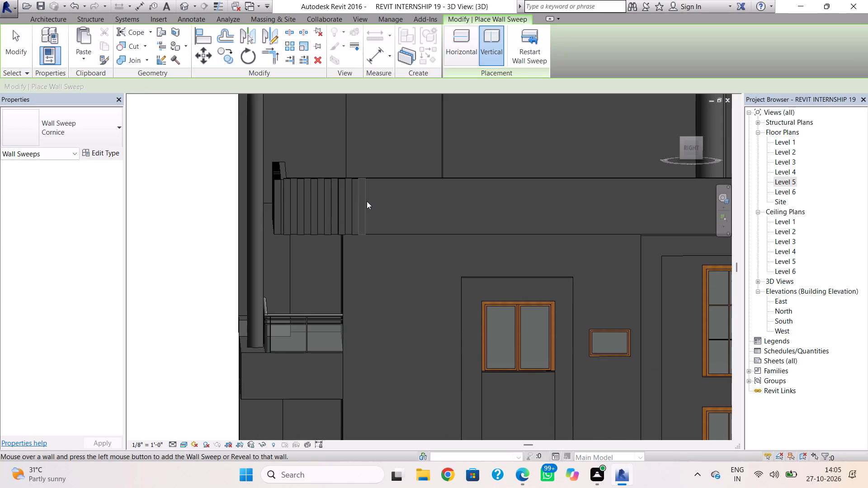
{"action": "double_click", "coordinate": [371, 202]}
{"action": "left_click", "coordinate": [44, 60]}
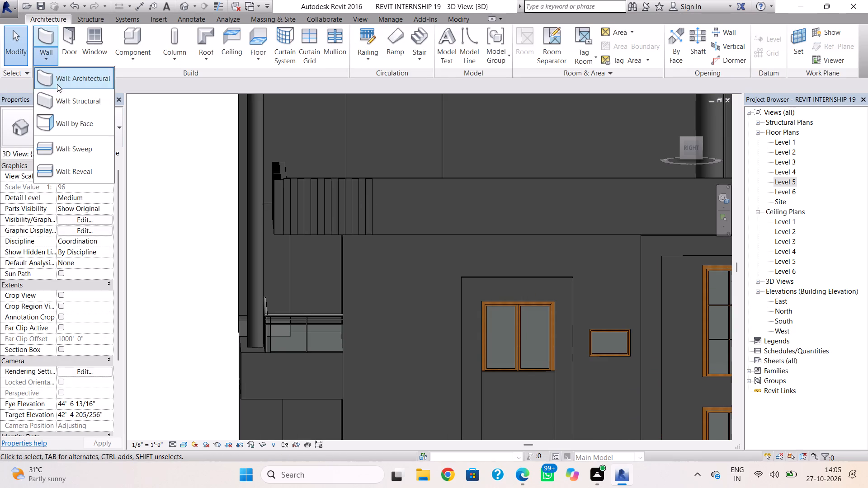
{"action": "left_click", "coordinate": [64, 145]}
{"action": "scroll", "coordinate": [400, 204], "scroll_direction": "up", "scroll_amount": 2}
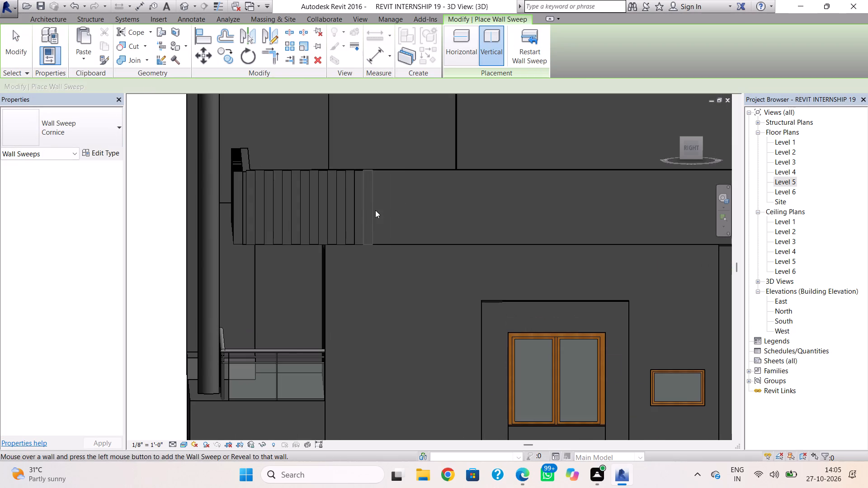
{"action": "double_click", "coordinate": [380, 211]}
Add three more vertical Cornice sweeps to the right facade's terrace parapet, continuing toward the rear one sweep width apart.
{"action": "left_click", "coordinate": [56, 60]}
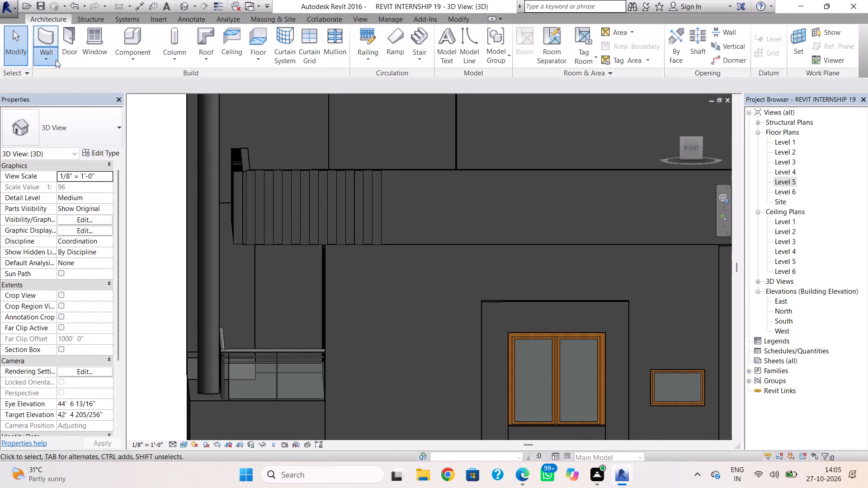
{"action": "left_click", "coordinate": [68, 147]}
{"action": "double_click", "coordinate": [401, 201]}
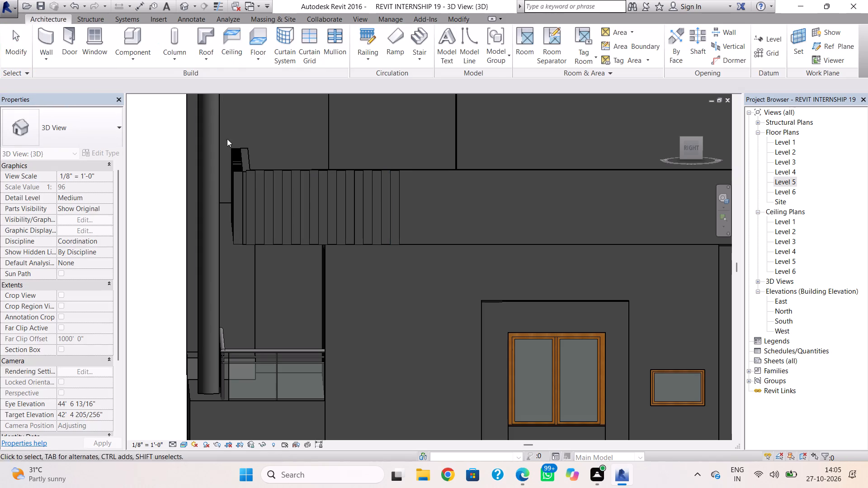
{"action": "left_click", "coordinate": [57, 60]}
{"action": "left_click", "coordinate": [63, 147]}
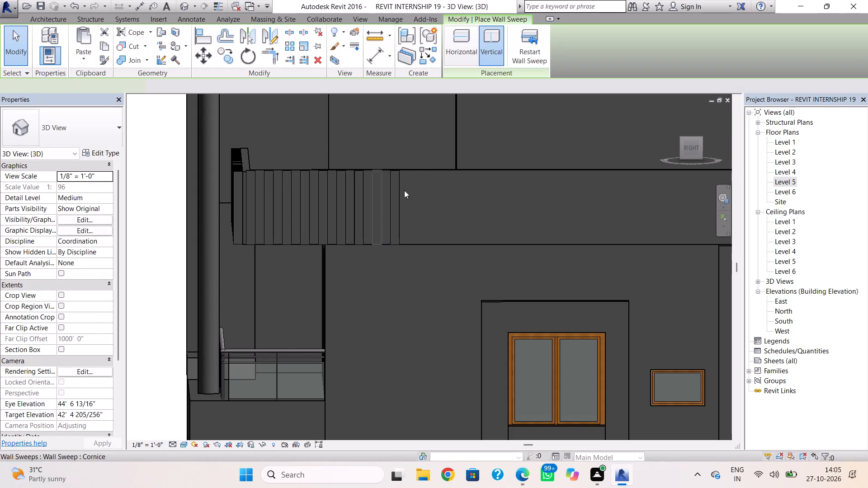
{"action": "double_click", "coordinate": [415, 201]}
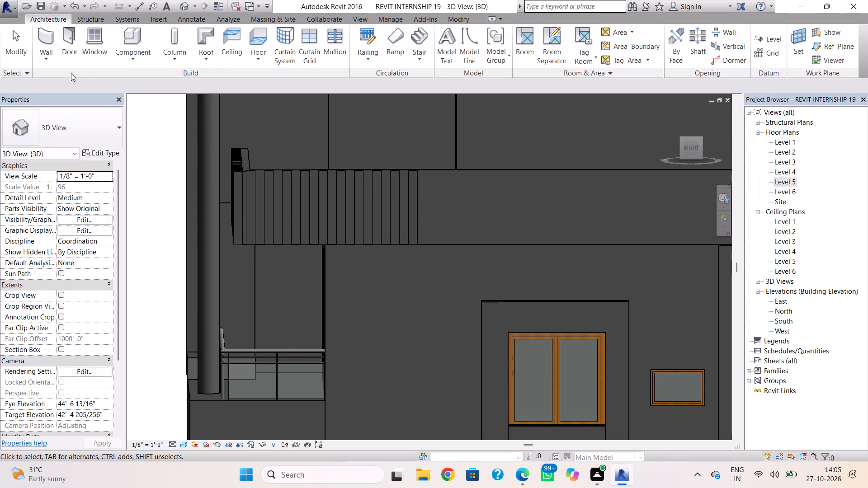
{"action": "left_click", "coordinate": [54, 60]}
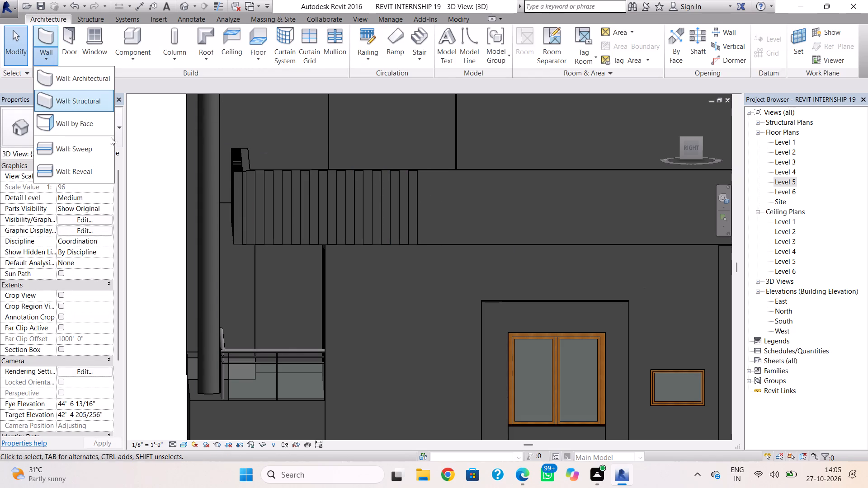
{"action": "left_click", "coordinate": [102, 148]}
{"action": "double_click", "coordinate": [431, 196]}
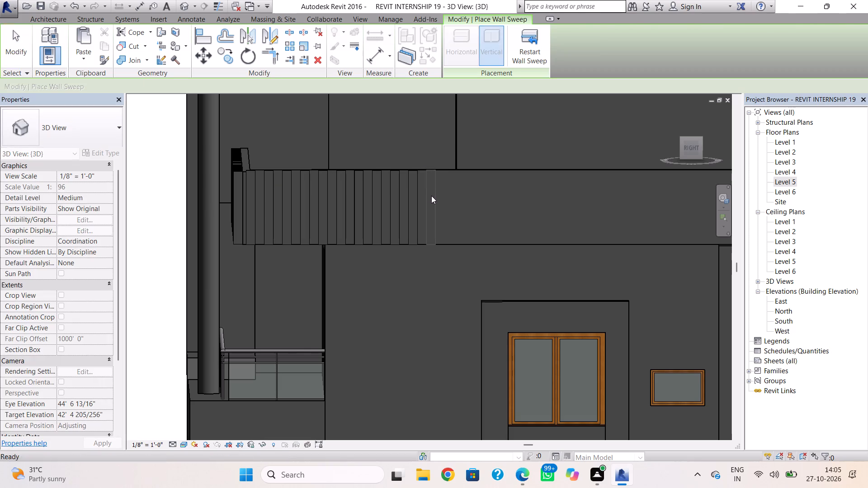
Place two vertical Cornice sweeps on the right parapet, bringing the evenly spaced row almost to the double window's surround below.
{"action": "left_click", "coordinate": [52, 64]}
{"action": "left_click", "coordinate": [57, 150]}
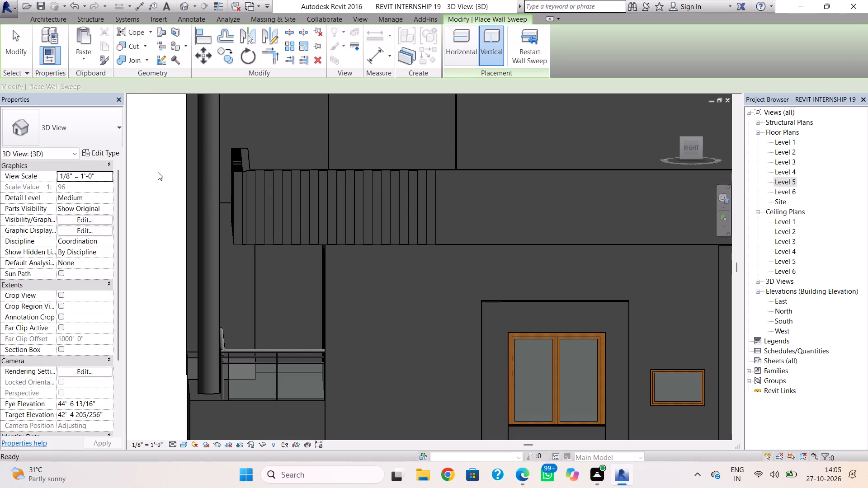
{"action": "left_click", "coordinate": [449, 206]}
{"action": "left_click", "coordinate": [446, 206]}
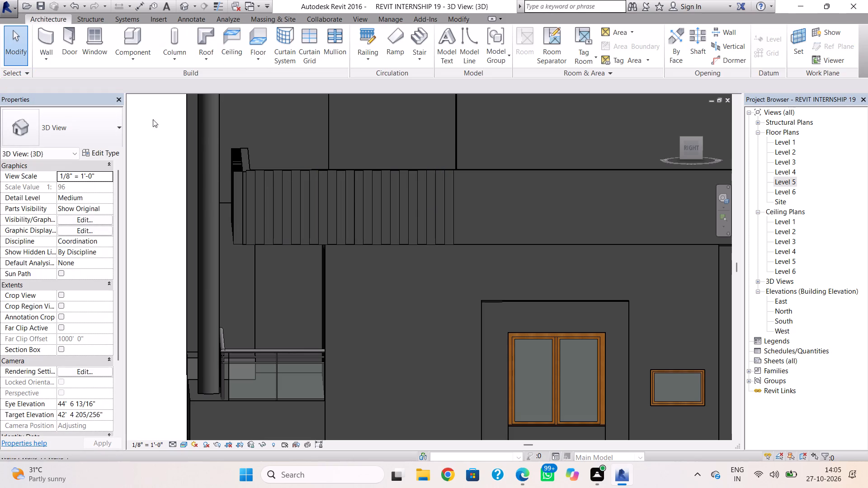
{"action": "left_click", "coordinate": [40, 51]}
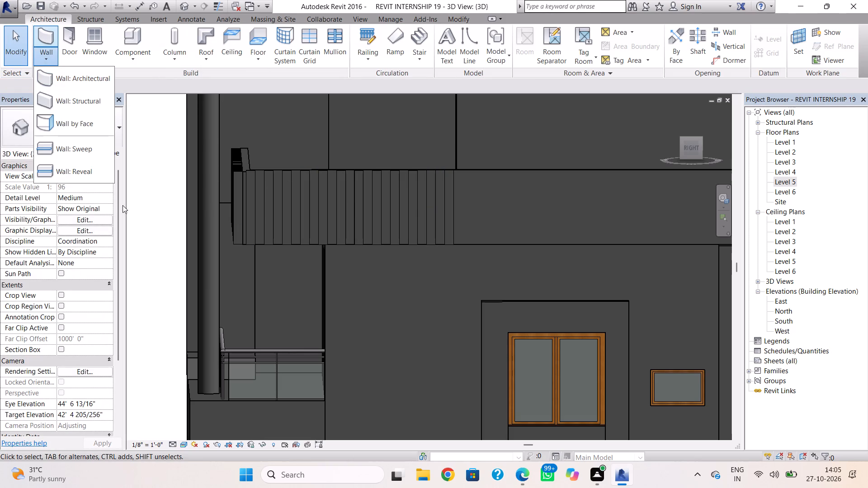
{"action": "left_click", "coordinate": [66, 151]}
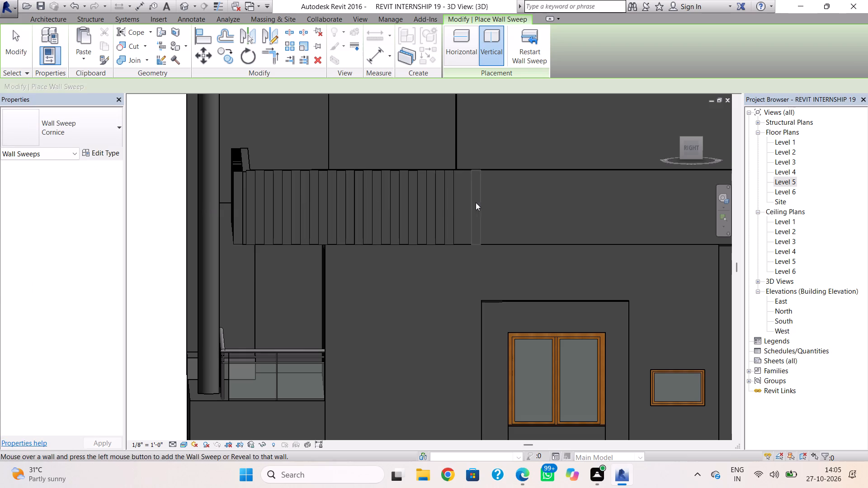
{"action": "left_click", "coordinate": [469, 204]}
{"action": "left_click", "coordinate": [496, 203]}
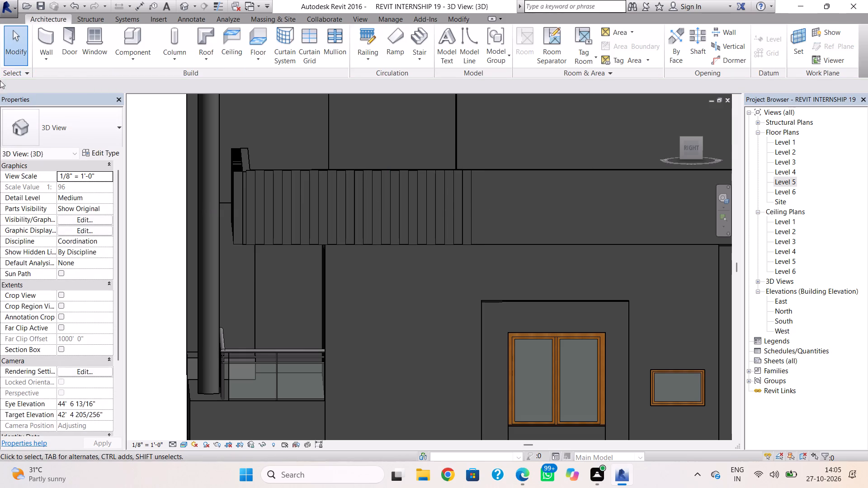
Continue the right parapet row with two vertical Cornice sweeps above the front edge of the double window's surround.
{"action": "left_click", "coordinate": [60, 61]}
{"action": "left_click", "coordinate": [47, 22]}
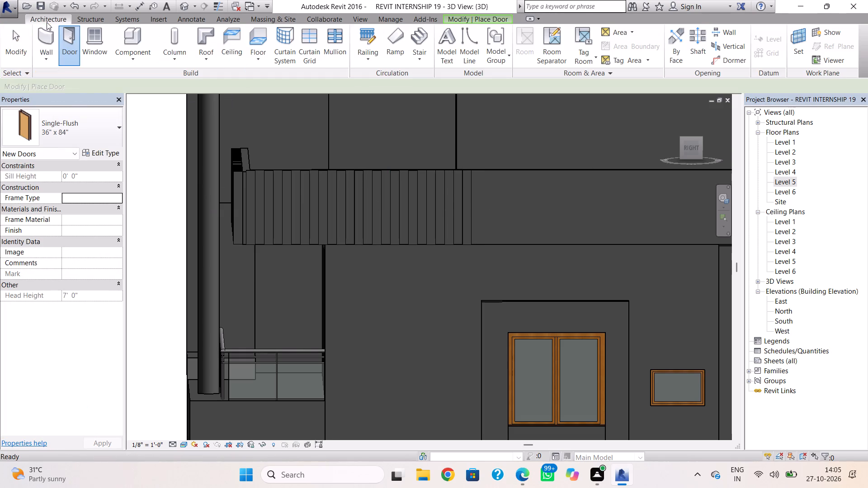
{"action": "left_click", "coordinate": [49, 56]}
{"action": "left_click", "coordinate": [56, 144]}
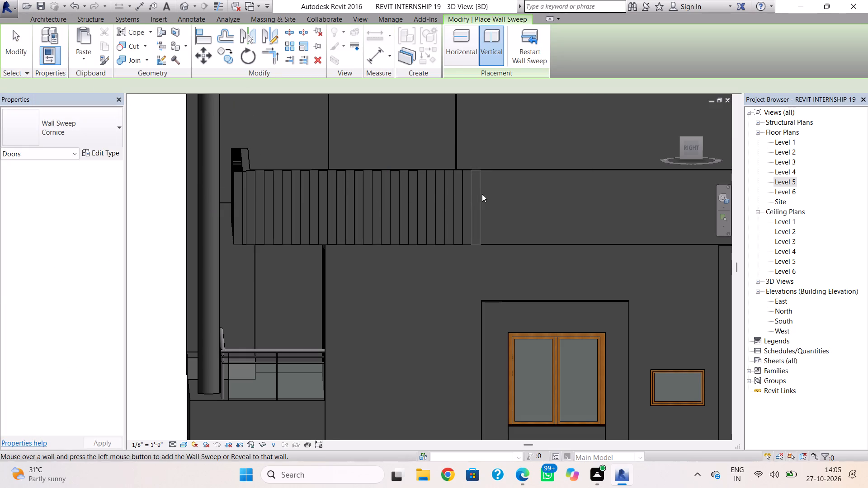
{"action": "left_click", "coordinate": [490, 194]}
{"action": "left_click", "coordinate": [490, 194]}
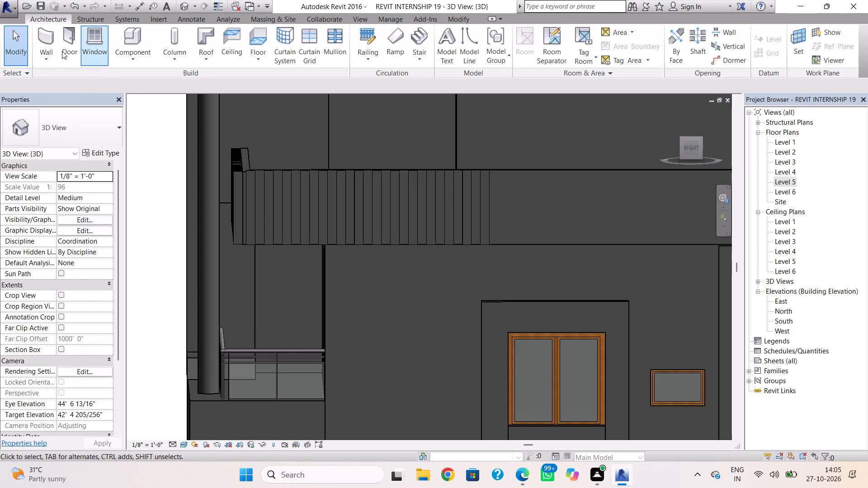
{"action": "left_click", "coordinate": [51, 54]}
{"action": "left_click", "coordinate": [60, 150]}
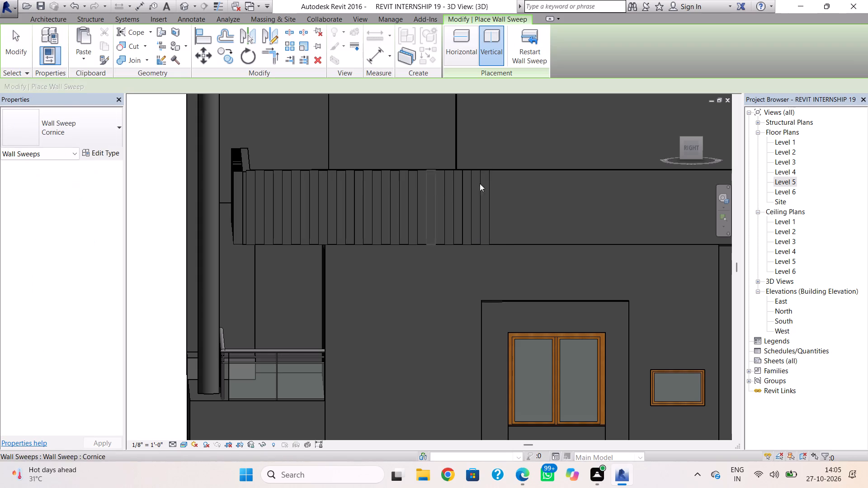
{"action": "double_click", "coordinate": [505, 186]}
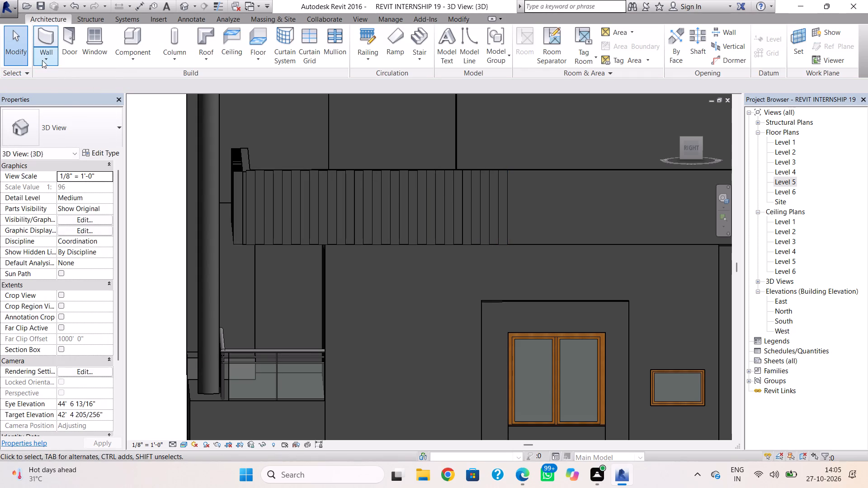
Add four more vertical Cornice sweeps to the right parapet above the double window, keeping gaps of one sweep width.
{"action": "left_click", "coordinate": [42, 60]}
{"action": "left_click", "coordinate": [90, 148]}
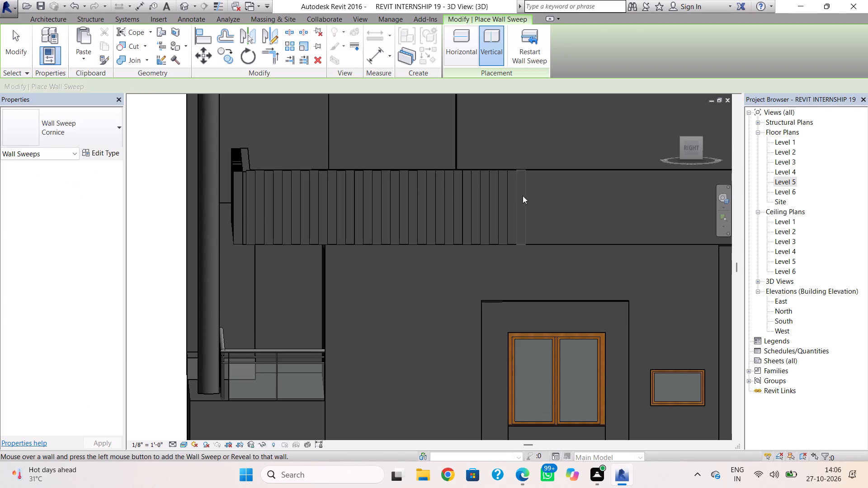
{"action": "double_click", "coordinate": [522, 196]}
{"action": "left_click", "coordinate": [39, 61]}
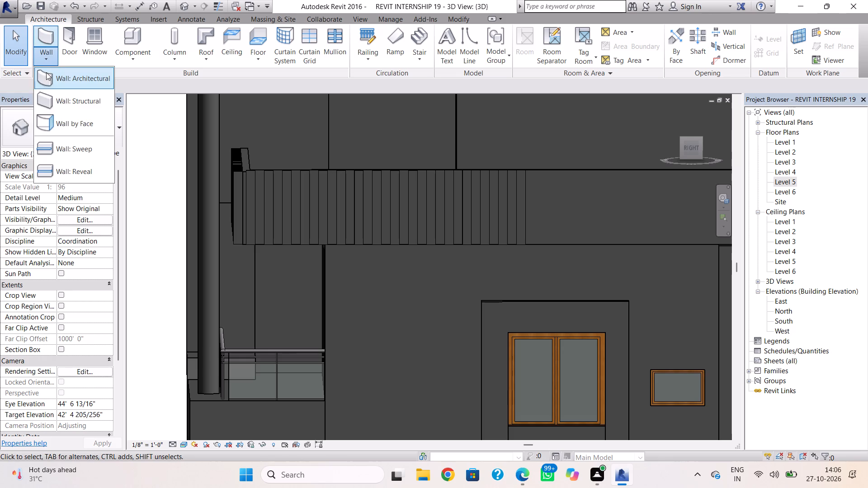
{"action": "left_click", "coordinate": [57, 153]}
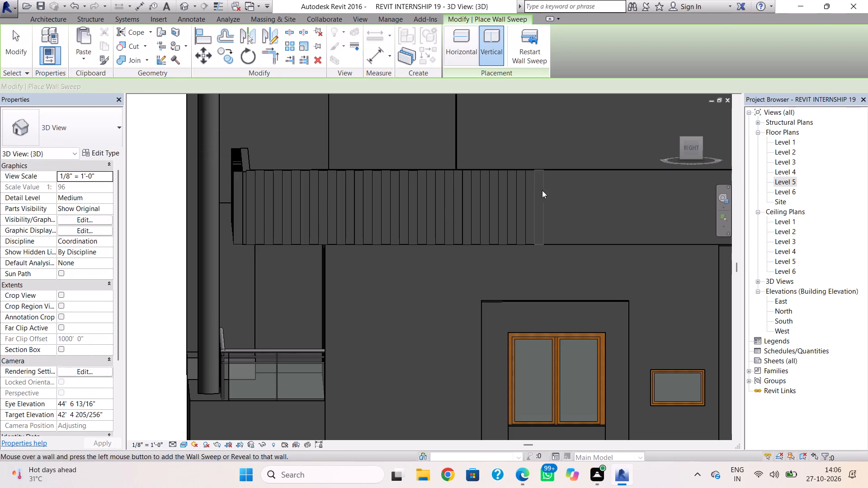
{"action": "double_click", "coordinate": [543, 190]}
{"action": "left_click", "coordinate": [42, 54]}
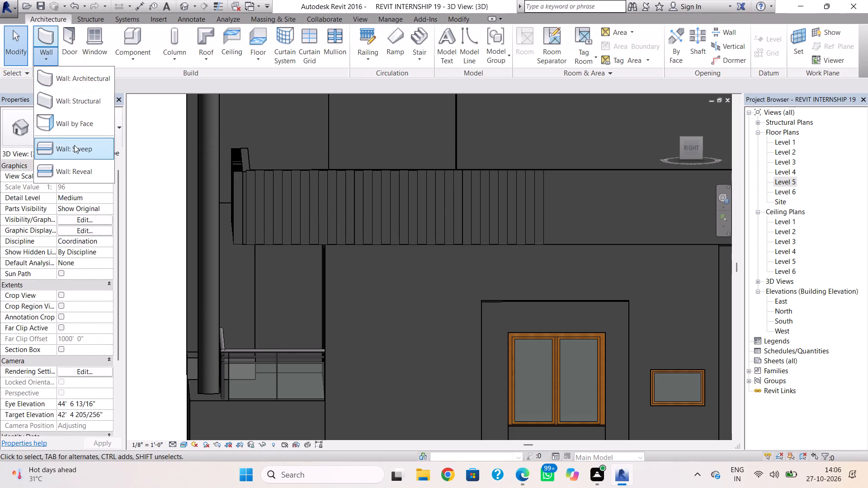
{"action": "left_click", "coordinate": [74, 145]}
{"action": "double_click", "coordinate": [560, 207]}
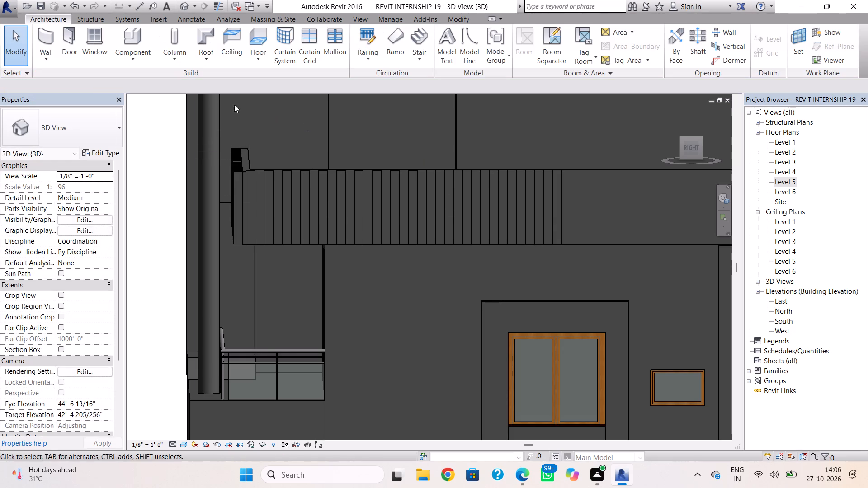
{"action": "left_click", "coordinate": [41, 59]}
{"action": "left_click", "coordinate": [67, 143]}
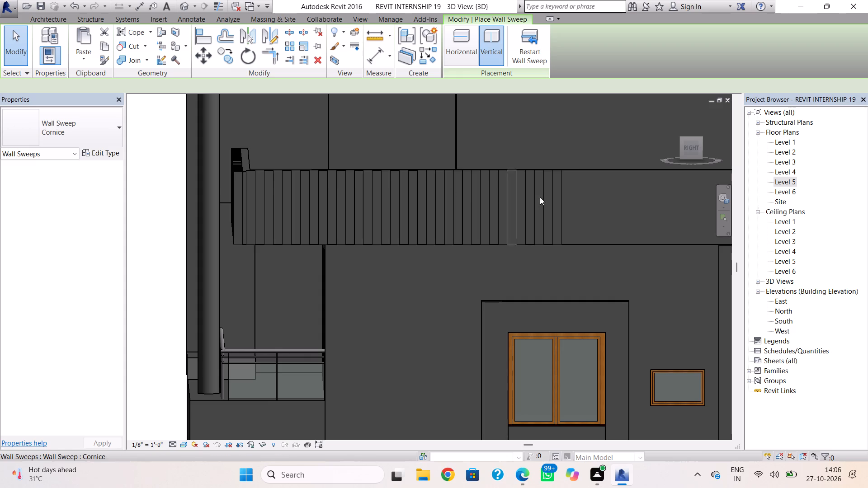
{"action": "double_click", "coordinate": [579, 198]}
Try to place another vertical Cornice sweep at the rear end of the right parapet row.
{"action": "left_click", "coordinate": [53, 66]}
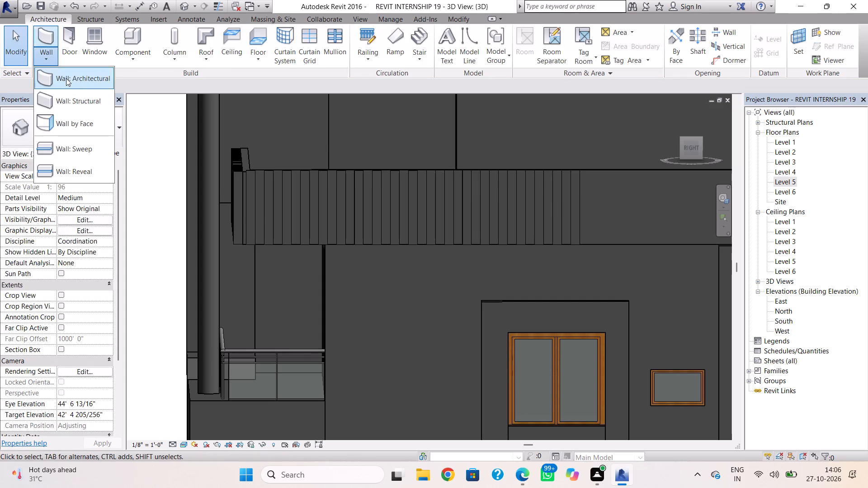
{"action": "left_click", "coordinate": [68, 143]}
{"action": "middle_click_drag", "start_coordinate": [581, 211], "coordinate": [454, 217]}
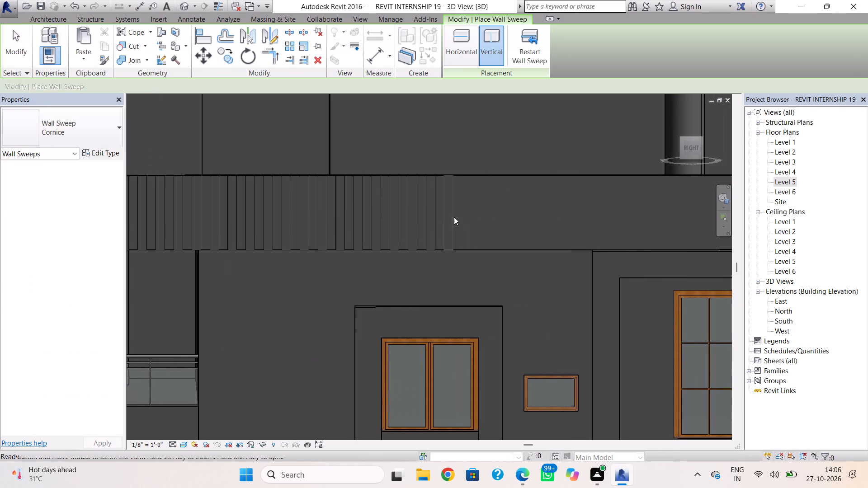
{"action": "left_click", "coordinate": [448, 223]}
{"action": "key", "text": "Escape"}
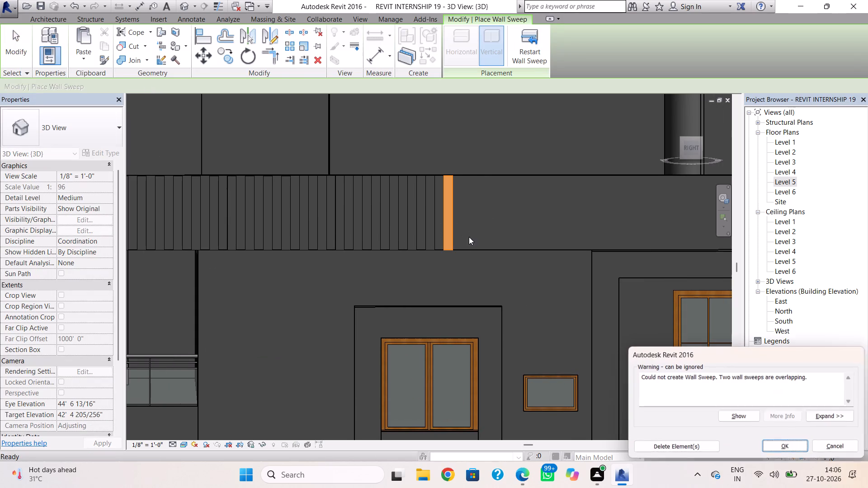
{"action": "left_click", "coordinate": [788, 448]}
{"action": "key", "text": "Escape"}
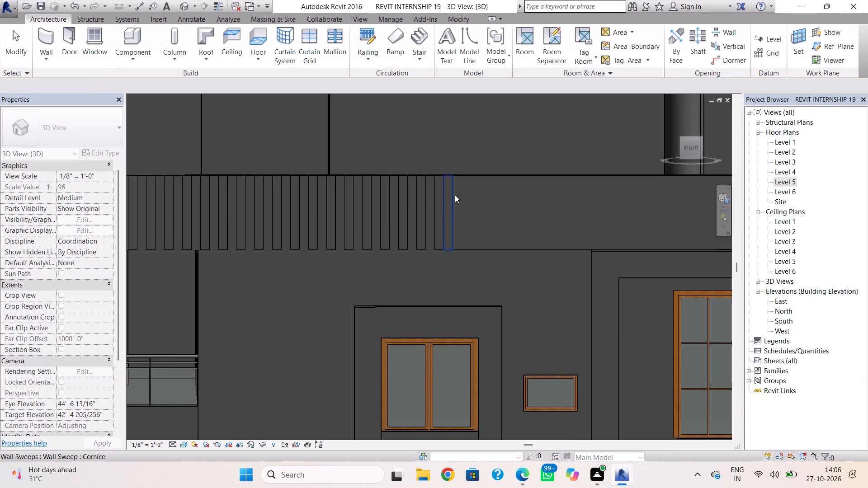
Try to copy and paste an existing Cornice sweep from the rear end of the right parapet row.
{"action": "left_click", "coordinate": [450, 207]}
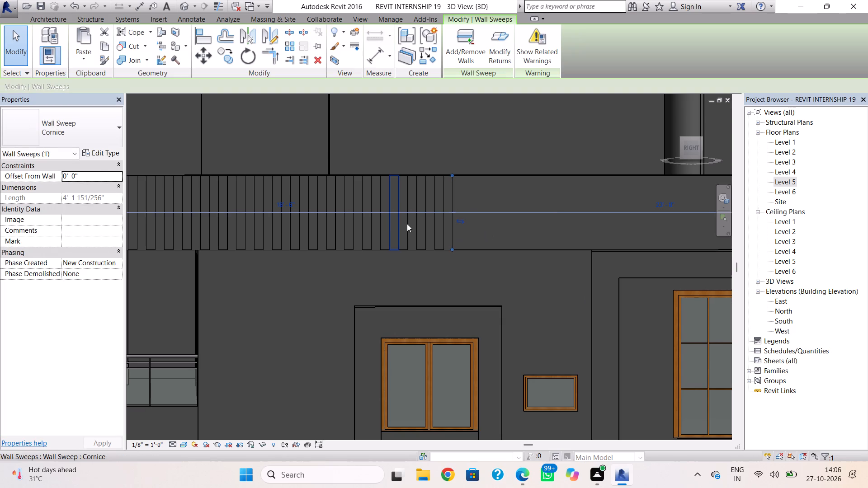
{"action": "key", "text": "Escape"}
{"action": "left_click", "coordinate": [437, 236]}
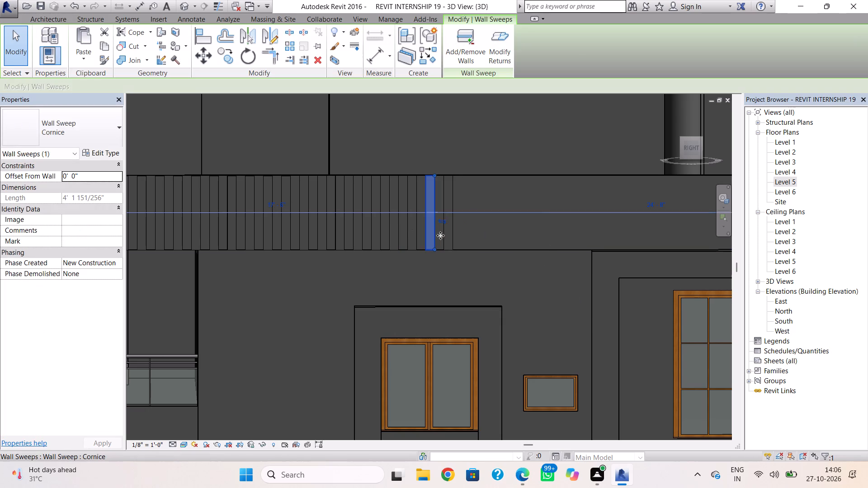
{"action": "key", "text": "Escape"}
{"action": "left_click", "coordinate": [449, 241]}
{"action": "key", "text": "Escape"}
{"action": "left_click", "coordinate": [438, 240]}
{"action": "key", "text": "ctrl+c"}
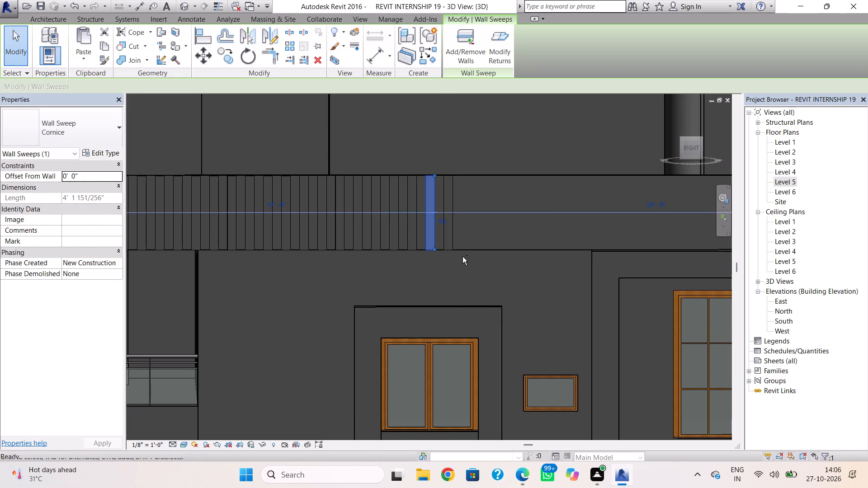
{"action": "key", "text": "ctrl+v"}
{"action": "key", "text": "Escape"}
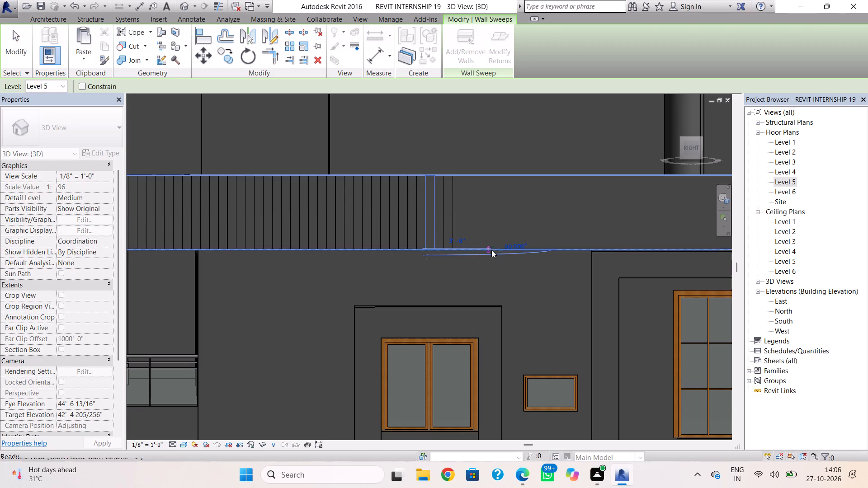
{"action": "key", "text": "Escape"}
Continue the right parapet row with three vertical Cornice sweeps up to the rear edge of the double window's surround, one sweep width apart.
{"action": "left_click", "coordinate": [43, 57]}
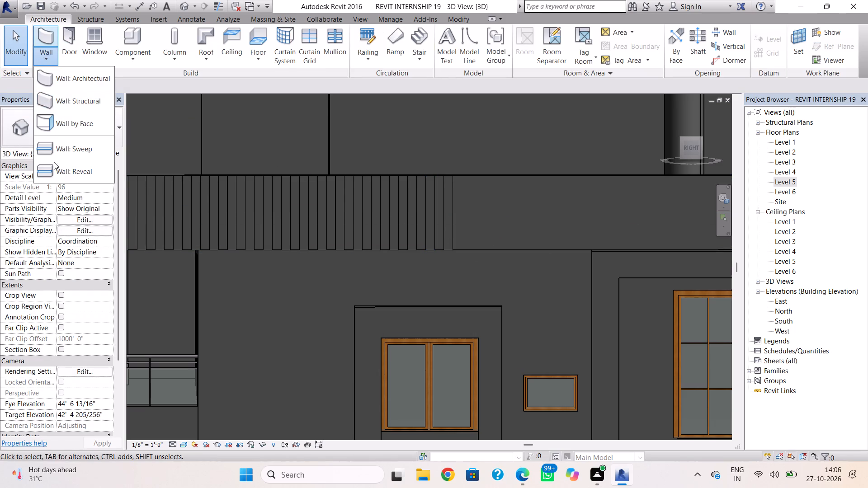
{"action": "left_click", "coordinate": [54, 162]}
{"action": "left_click", "coordinate": [50, 21]}
{"action": "left_click", "coordinate": [51, 61]}
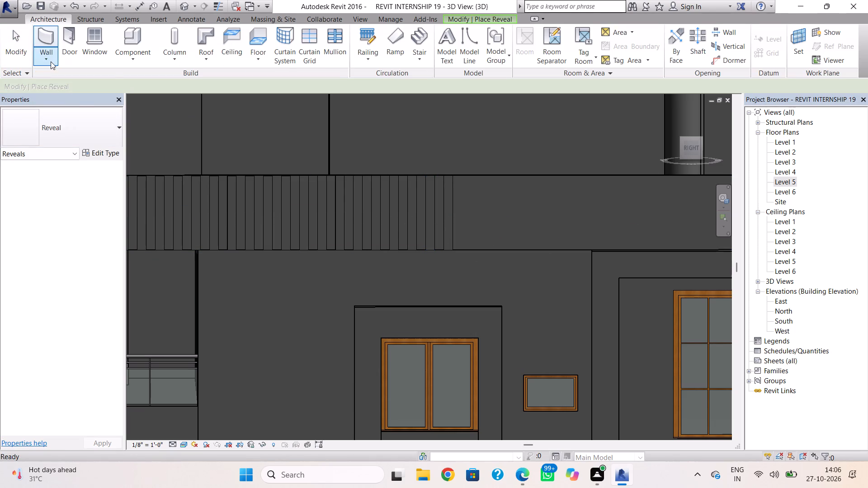
{"action": "left_click", "coordinate": [53, 145]}
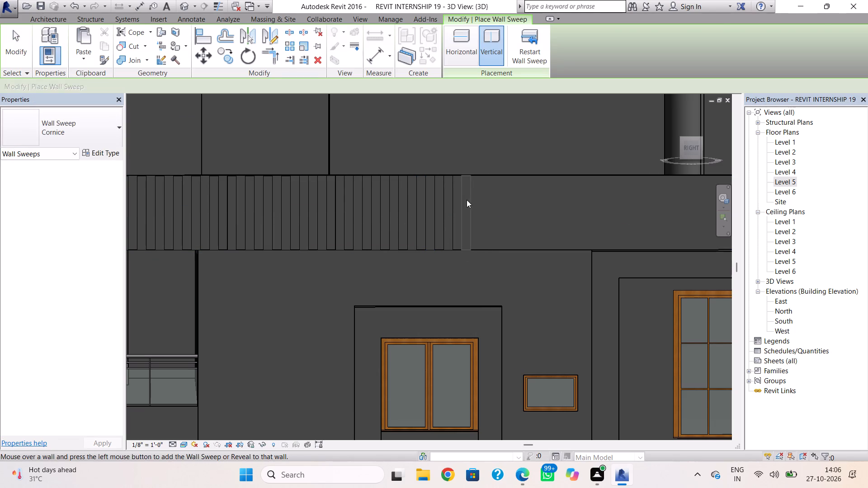
{"action": "double_click", "coordinate": [467, 200]}
{"action": "left_click", "coordinate": [53, 54]}
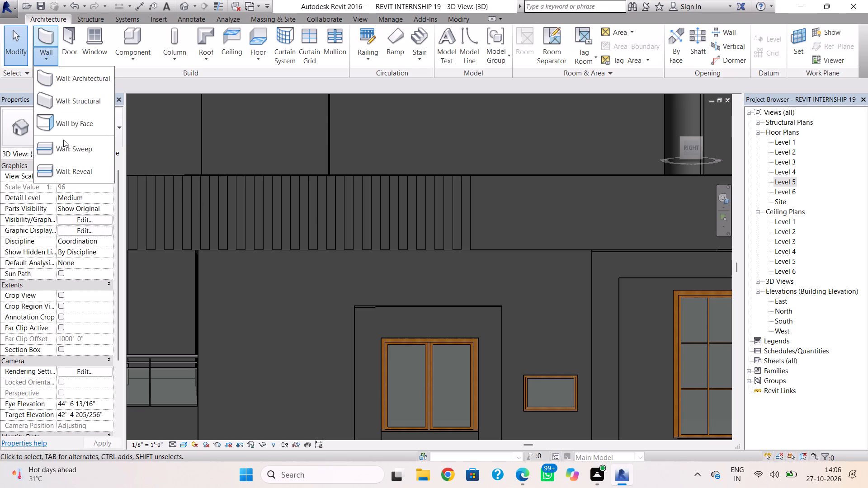
{"action": "left_click", "coordinate": [64, 146]}
{"action": "double_click", "coordinate": [492, 204]}
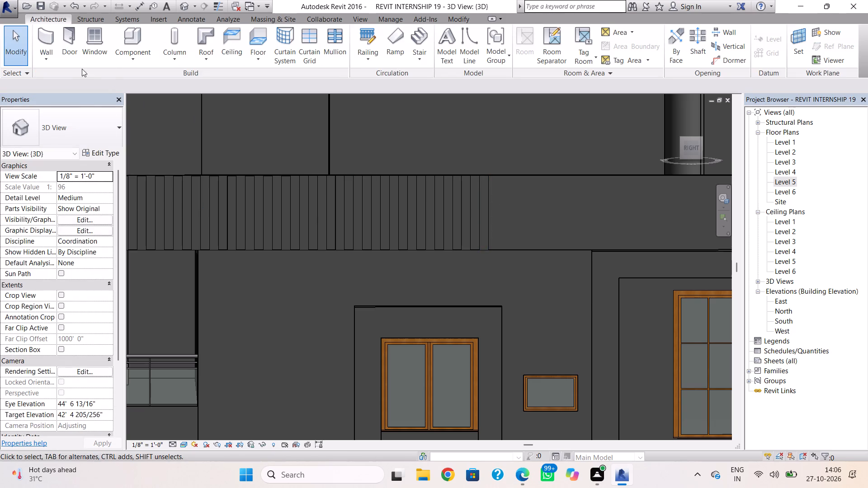
{"action": "left_click", "coordinate": [58, 61]}
{"action": "left_click", "coordinate": [70, 154]}
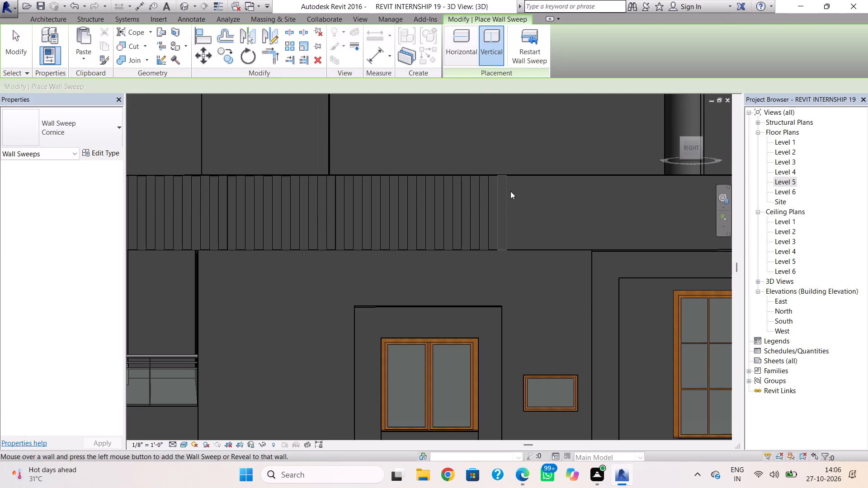
{"action": "double_click", "coordinate": [510, 191]}
Add three more vertical Cornice sweeps to the right parapet above the small window, keeping gaps of one sweep width.
{"action": "left_click", "coordinate": [54, 60]}
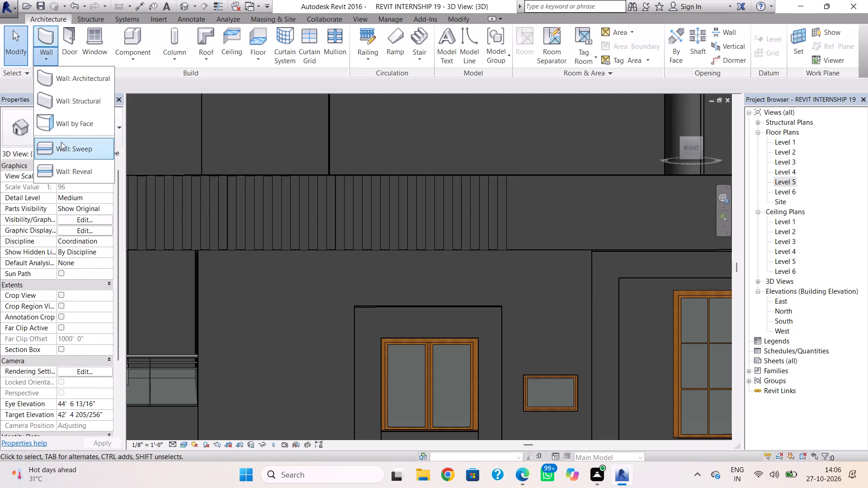
{"action": "left_click", "coordinate": [61, 144]}
{"action": "double_click", "coordinate": [524, 200]}
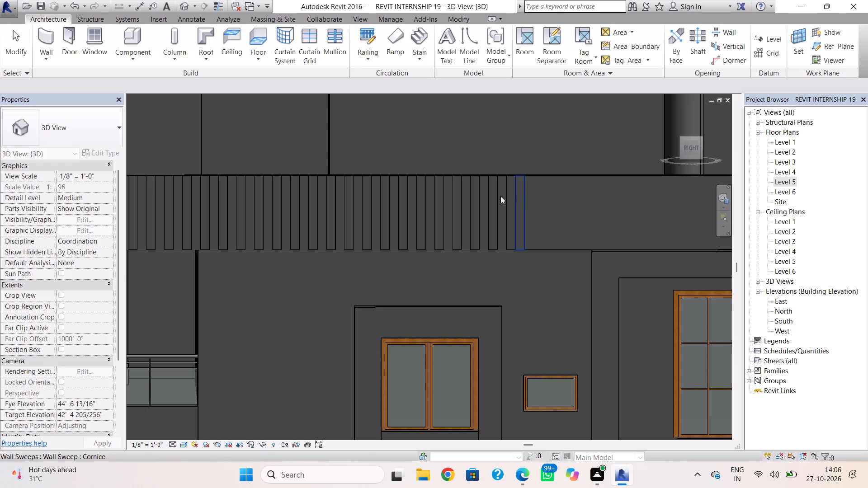
{"action": "left_click", "coordinate": [36, 52]}
{"action": "left_click", "coordinate": [63, 148]}
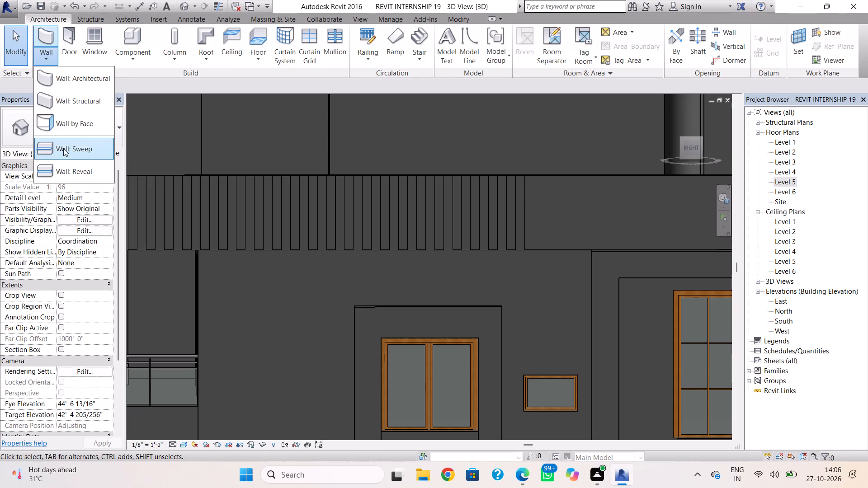
{"action": "double_click", "coordinate": [542, 188]}
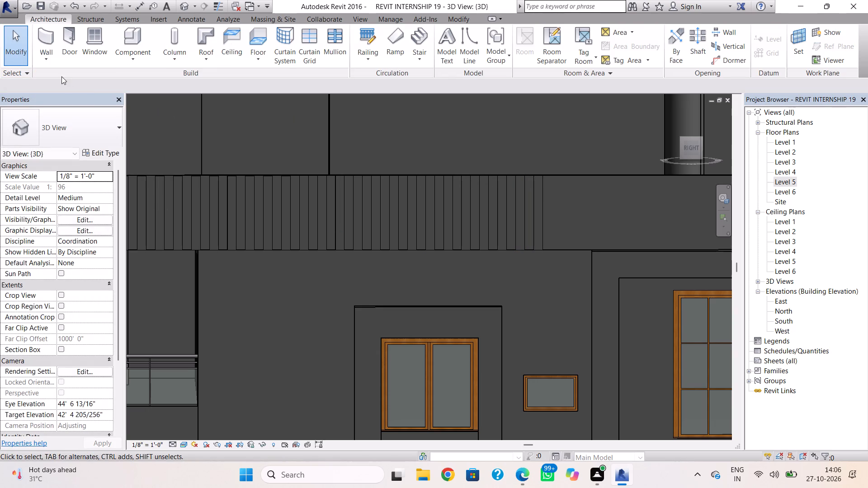
{"action": "left_click", "coordinate": [44, 54]}
{"action": "left_click", "coordinate": [58, 149]}
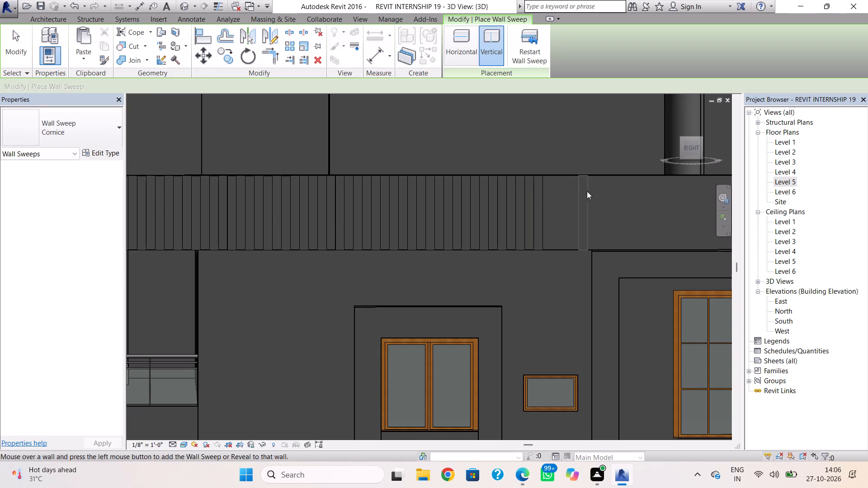
{"action": "double_click", "coordinate": [561, 200]}
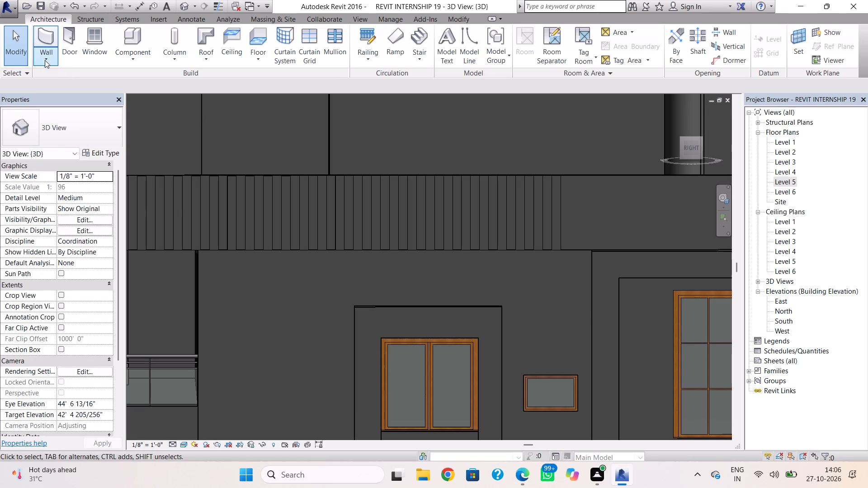
Add two vertical Cornice sweeps to the right parapet, from the small window's rear edge to the wall corner below, equally spaced.
{"action": "left_click", "coordinate": [41, 58]}
{"action": "left_click", "coordinate": [70, 145]}
{"action": "scroll", "coordinate": [512, 190], "scroll_direction": "down", "scroll_amount": 2}
{"action": "middle_click_drag", "start_coordinate": [512, 190], "coordinate": [363, 223]}
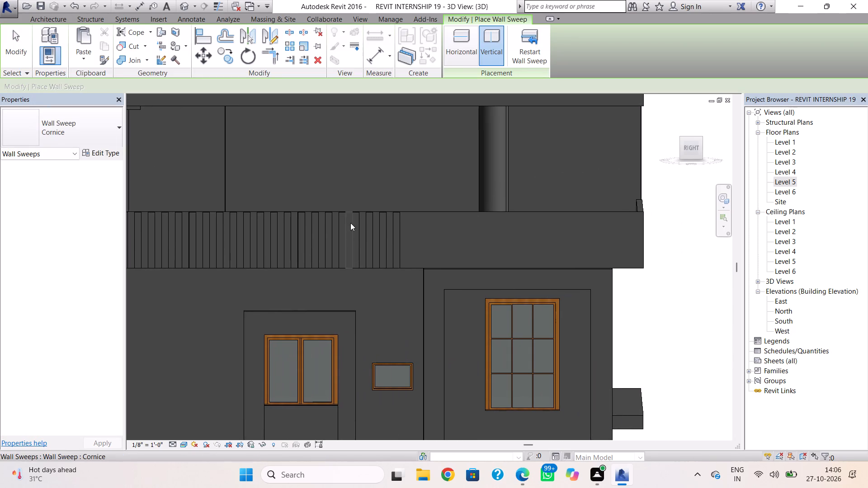
{"action": "double_click", "coordinate": [413, 236]}
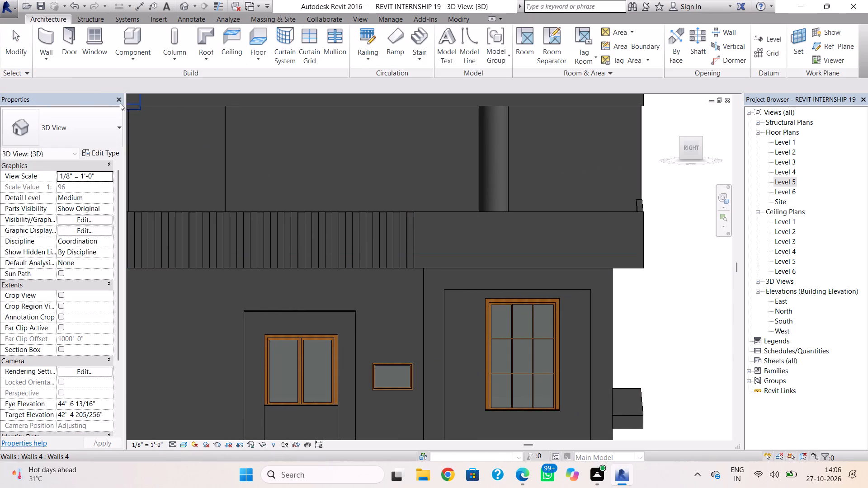
{"action": "left_click", "coordinate": [51, 62]}
{"action": "left_click", "coordinate": [94, 153]}
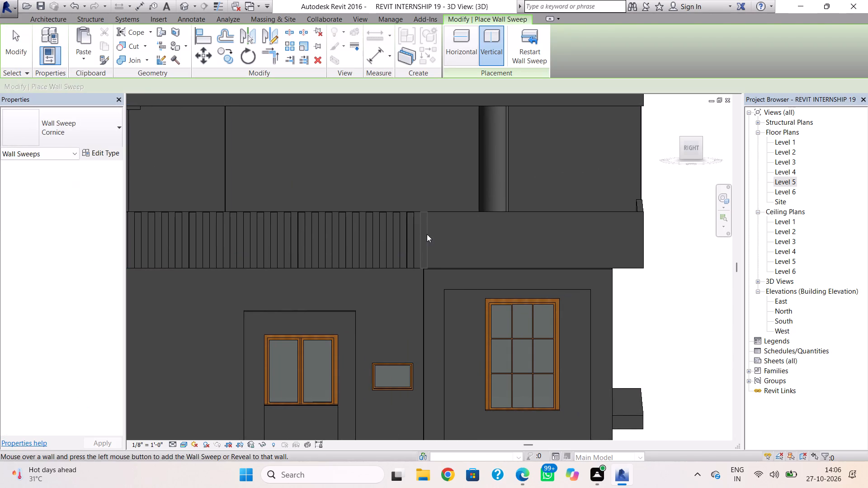
{"action": "double_click", "coordinate": [428, 234]}
Place three vertical Cornice sweeps on the right parapet from the wall corner toward the tall nine-pane window, one sweep width apart.
{"action": "left_click", "coordinate": [50, 64]}
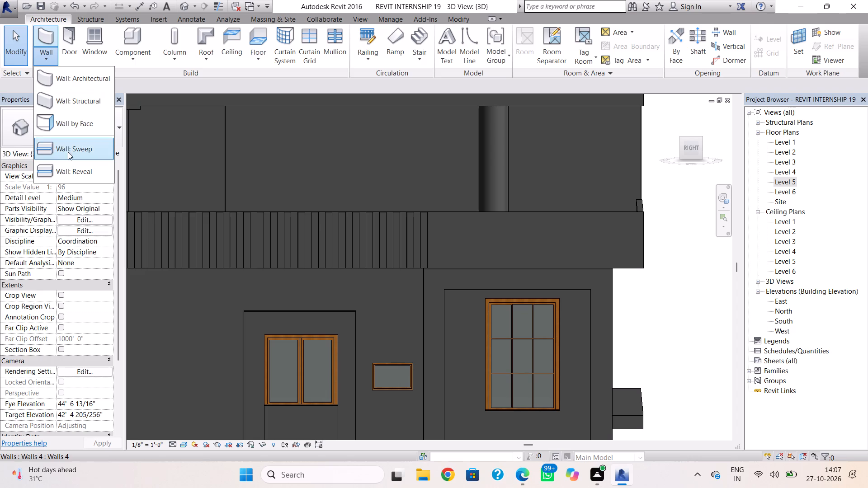
{"action": "left_click", "coordinate": [69, 157]}
{"action": "double_click", "coordinate": [441, 230]}
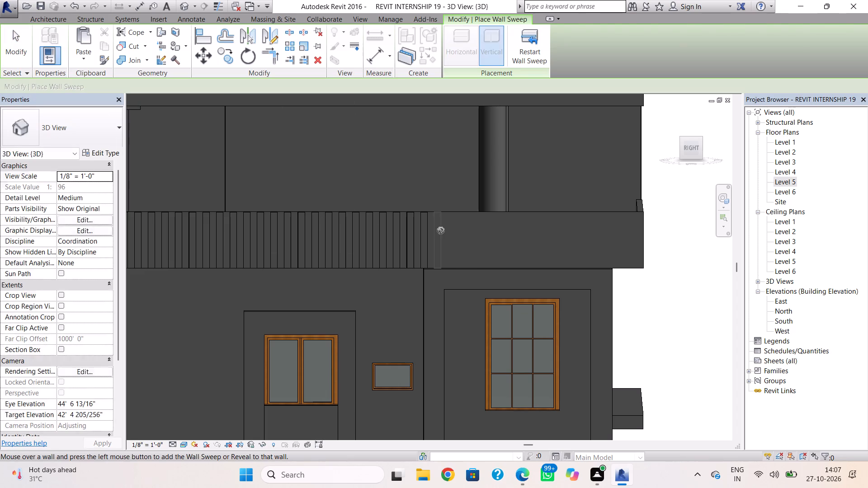
{"action": "left_click", "coordinate": [45, 63]}
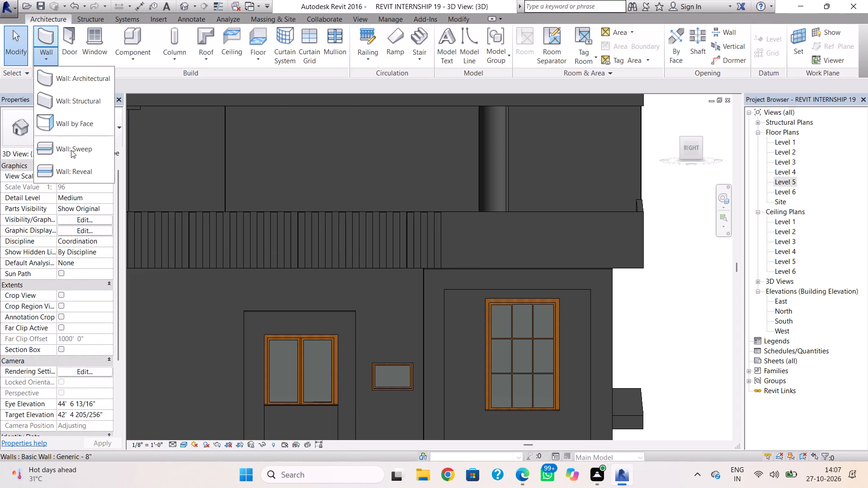
{"action": "left_click", "coordinate": [71, 150]}
{"action": "double_click", "coordinate": [453, 235]}
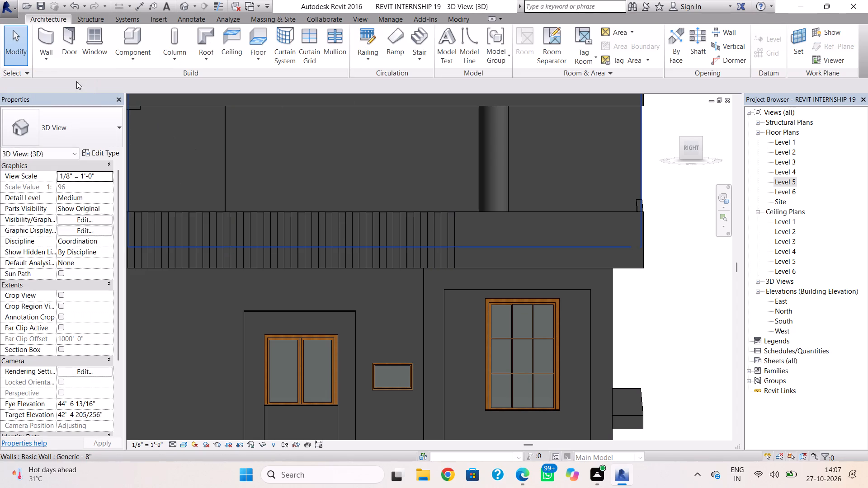
{"action": "left_click", "coordinate": [45, 63]}
{"action": "left_click", "coordinate": [75, 143]}
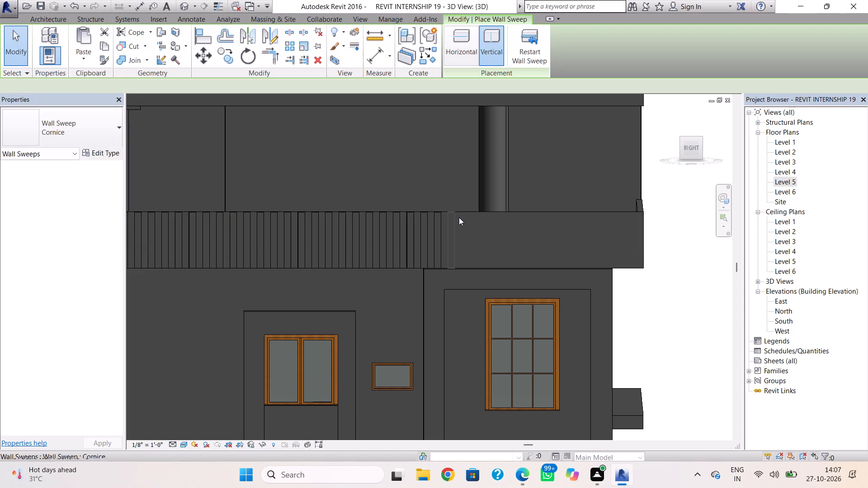
{"action": "double_click", "coordinate": [467, 228]}
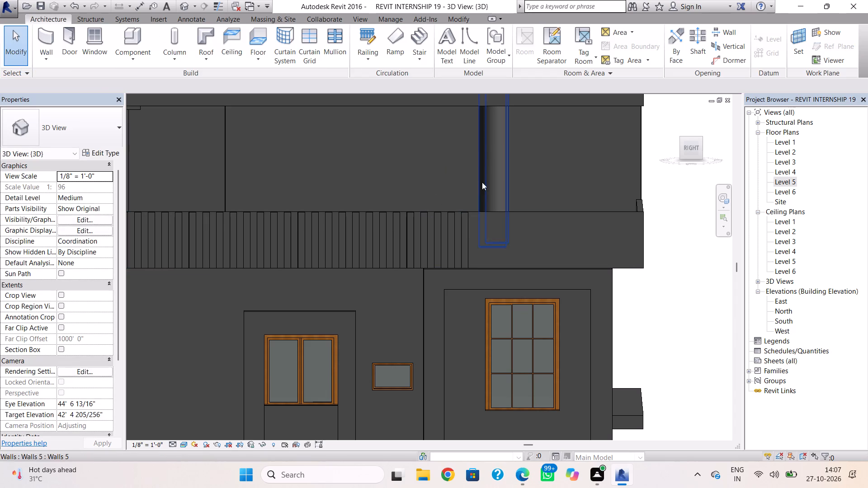
Extend the right parapet row with three evenly spaced vertical Cornice sweeps directly below the round column.
{"action": "left_click", "coordinate": [50, 61]}
{"action": "left_click", "coordinate": [56, 145]}
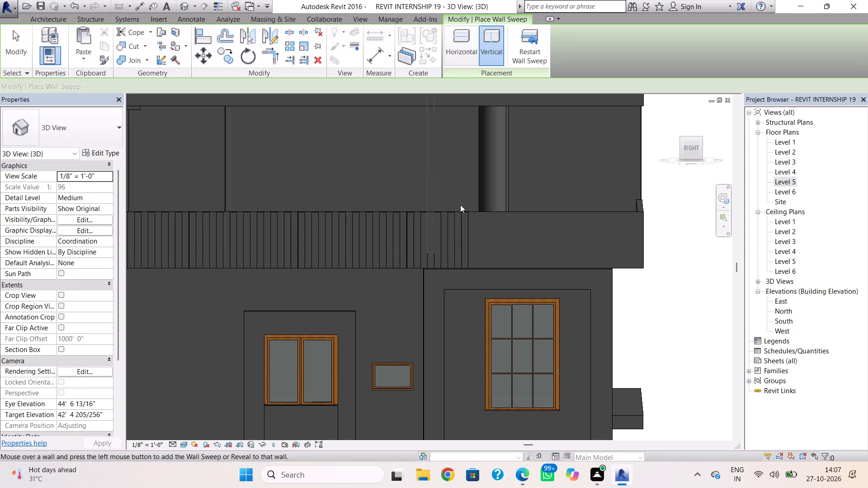
{"action": "double_click", "coordinate": [481, 234]}
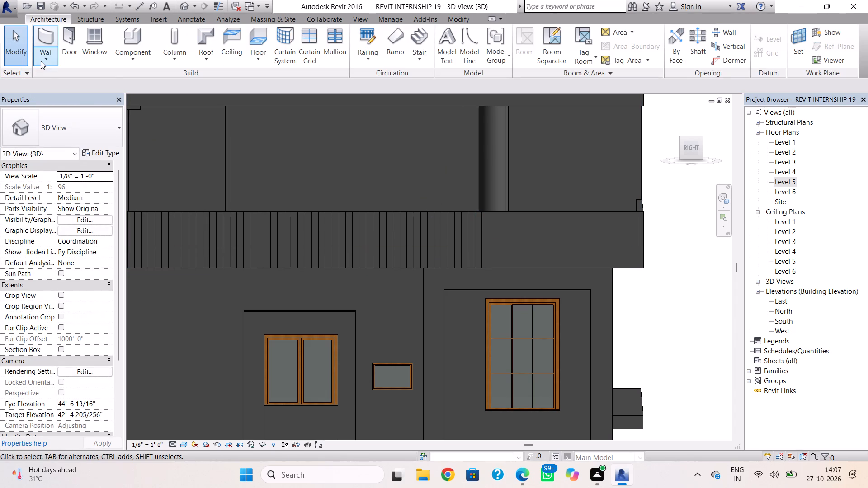
{"action": "left_click", "coordinate": [41, 61]}
{"action": "left_click", "coordinate": [65, 143]}
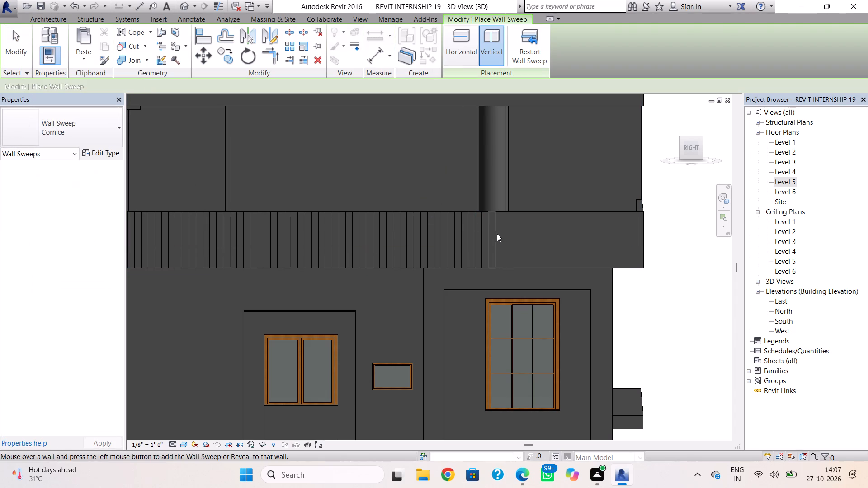
{"action": "double_click", "coordinate": [496, 235]}
{"action": "left_click", "coordinate": [57, 59]}
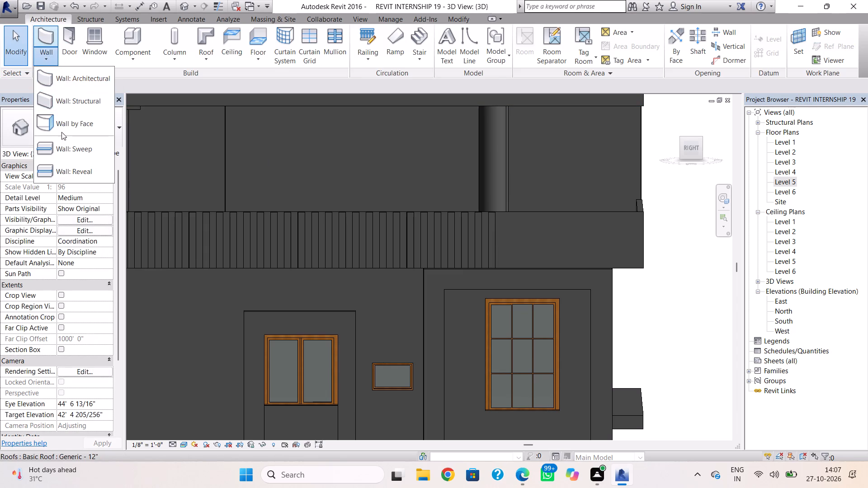
{"action": "left_click", "coordinate": [69, 152]}
{"action": "double_click", "coordinate": [508, 230]}
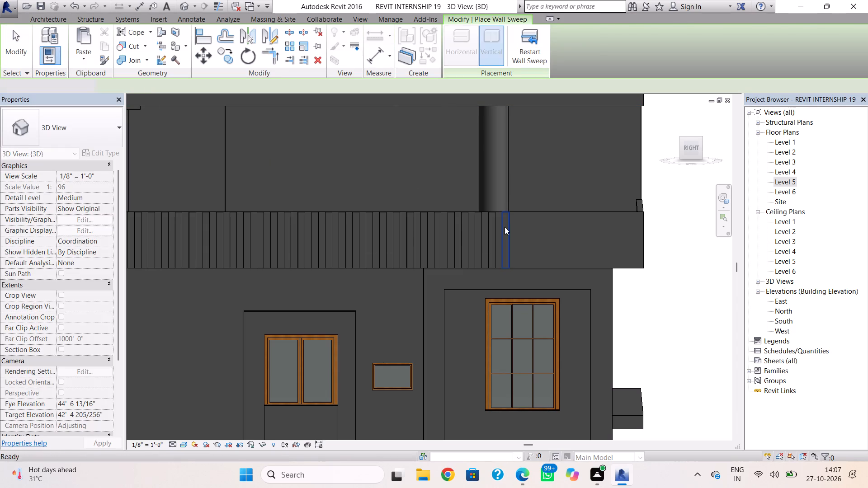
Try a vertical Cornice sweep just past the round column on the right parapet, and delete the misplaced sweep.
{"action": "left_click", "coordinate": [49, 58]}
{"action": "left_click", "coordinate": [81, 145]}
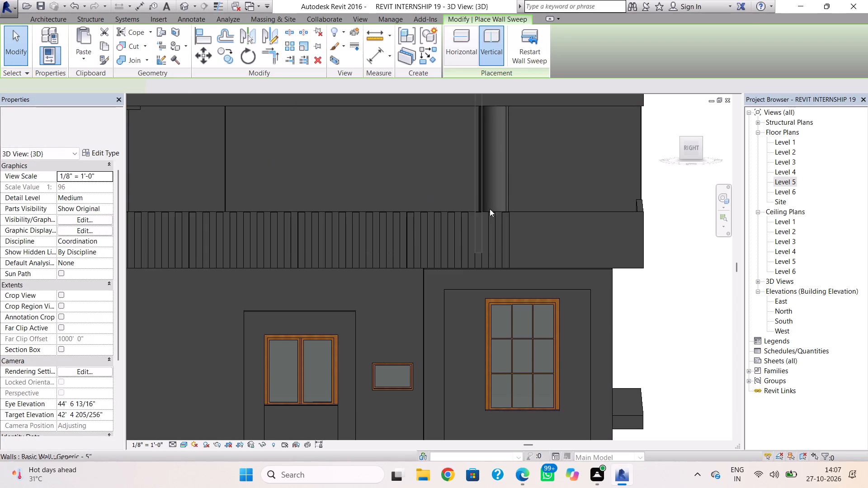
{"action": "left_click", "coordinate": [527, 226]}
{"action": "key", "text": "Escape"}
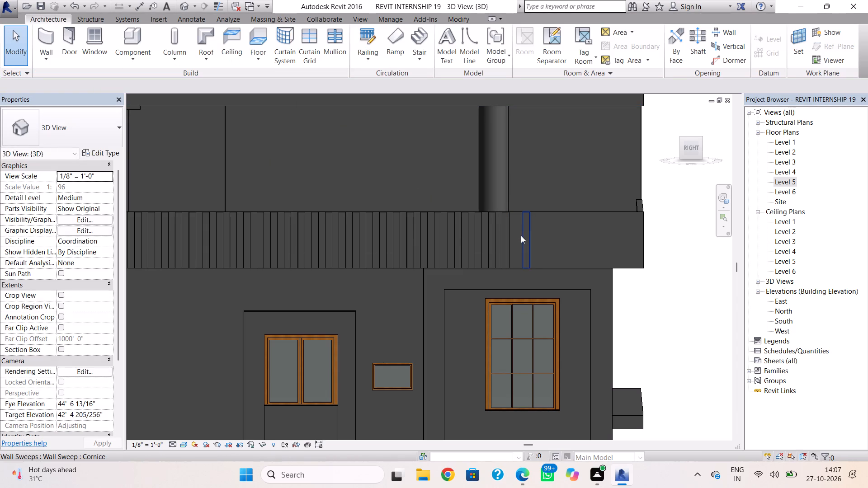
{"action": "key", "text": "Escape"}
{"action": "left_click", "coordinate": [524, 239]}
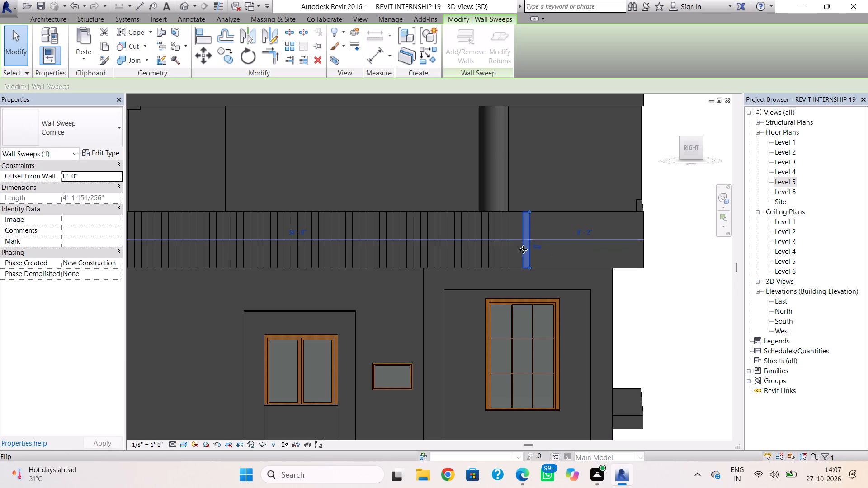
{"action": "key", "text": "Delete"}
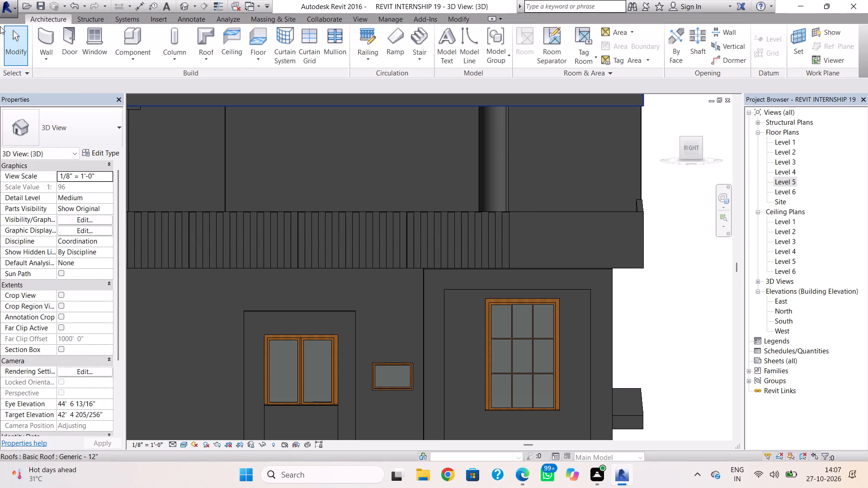
Add four evenly spaced vertical Cornice sweeps to the right parapet, from the round column to the tall nine-pane window's rear edge.
{"action": "left_click", "coordinate": [39, 50]}
{"action": "left_click", "coordinate": [72, 145]}
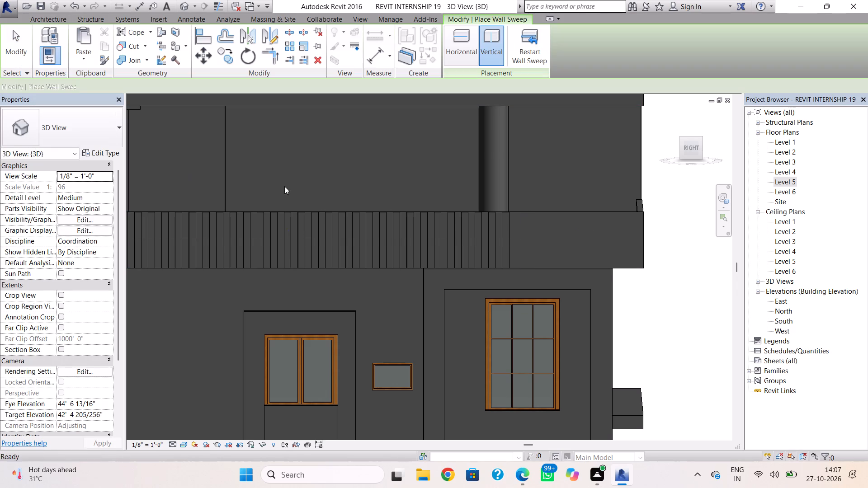
{"action": "left_click", "coordinate": [521, 234]}
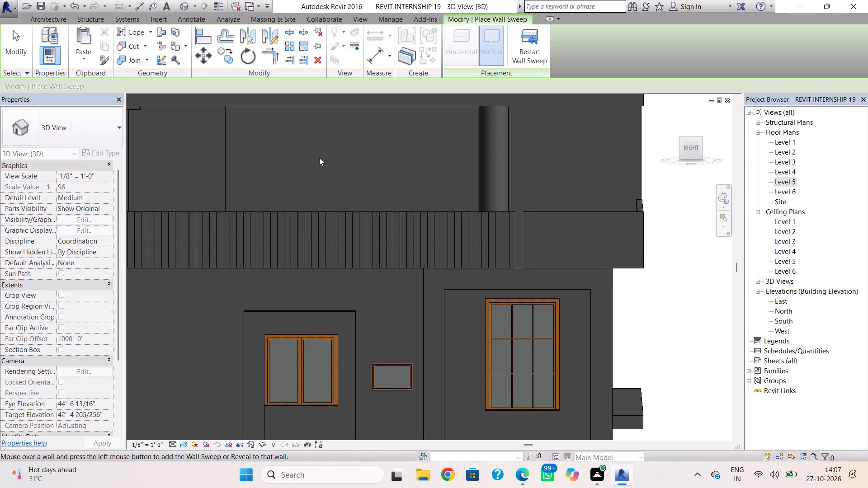
{"action": "left_click", "coordinate": [511, 225]}
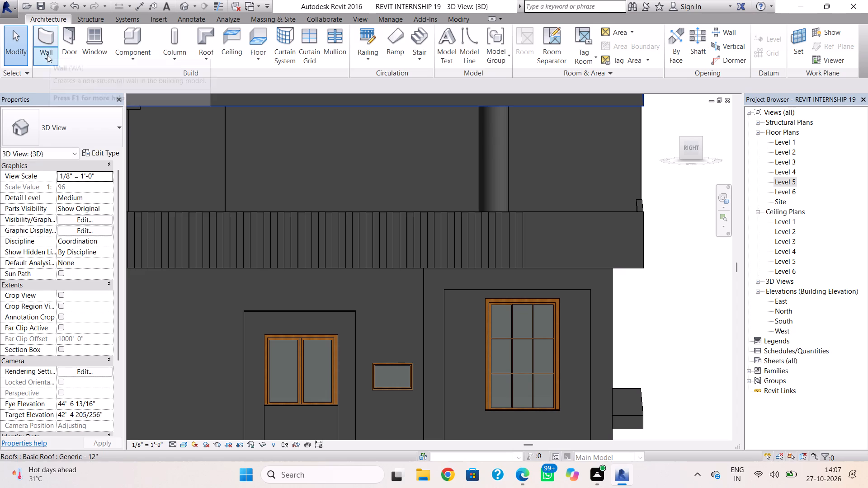
{"action": "left_click", "coordinate": [47, 55]}
{"action": "left_click", "coordinate": [68, 147]}
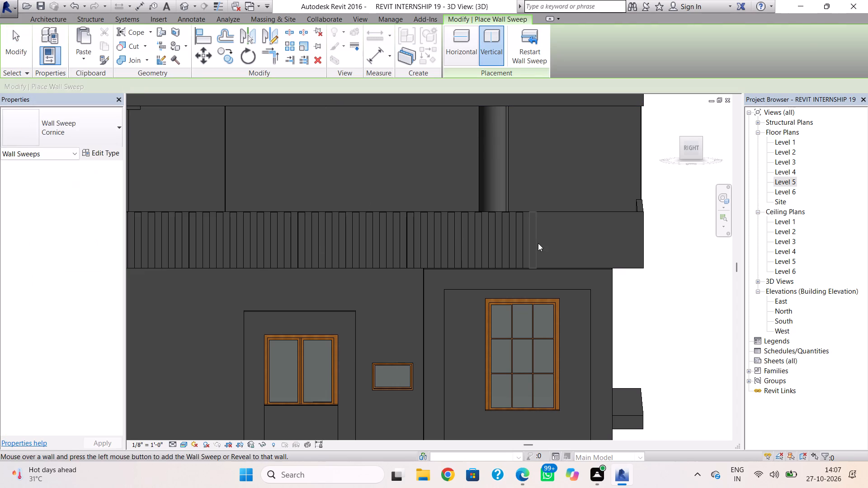
{"action": "double_click", "coordinate": [538, 243]}
{"action": "left_click", "coordinate": [38, 55]}
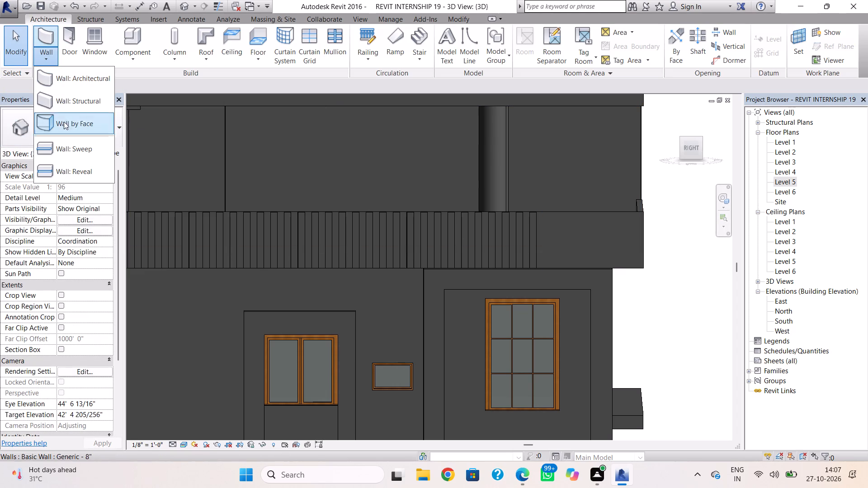
{"action": "left_click", "coordinate": [73, 154]}
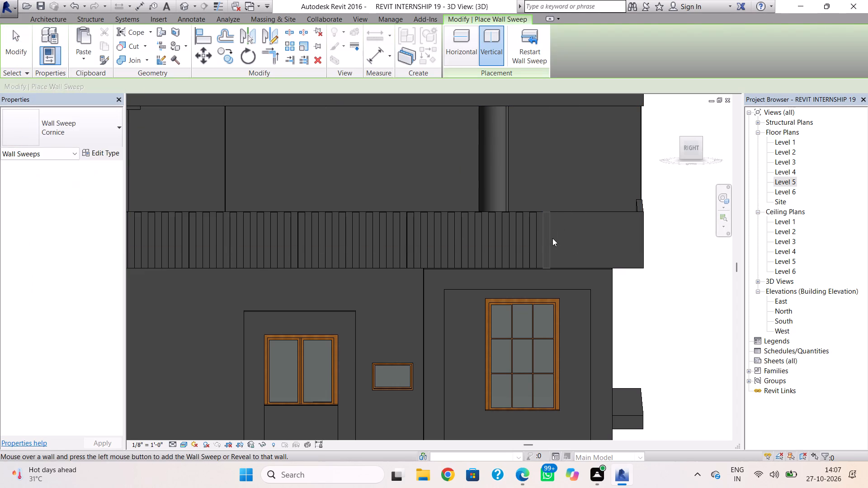
{"action": "double_click", "coordinate": [552, 238]}
{"action": "left_click", "coordinate": [47, 62]}
{"action": "left_click", "coordinate": [67, 150]}
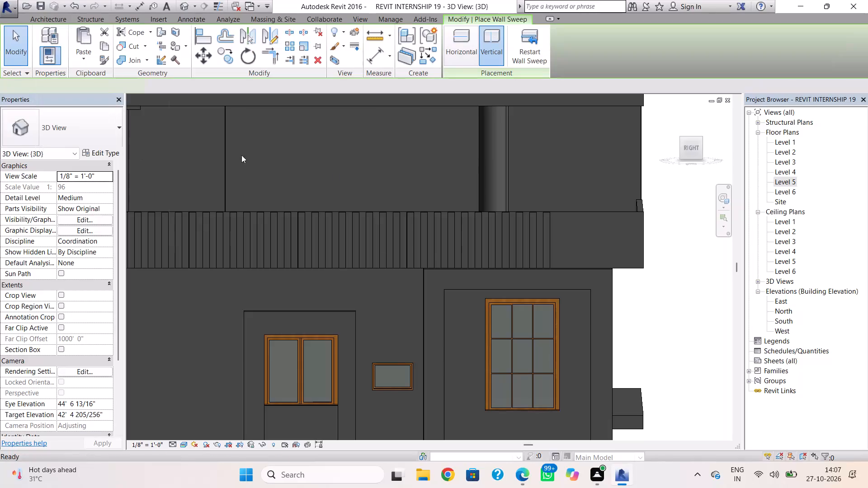
{"action": "double_click", "coordinate": [563, 242]}
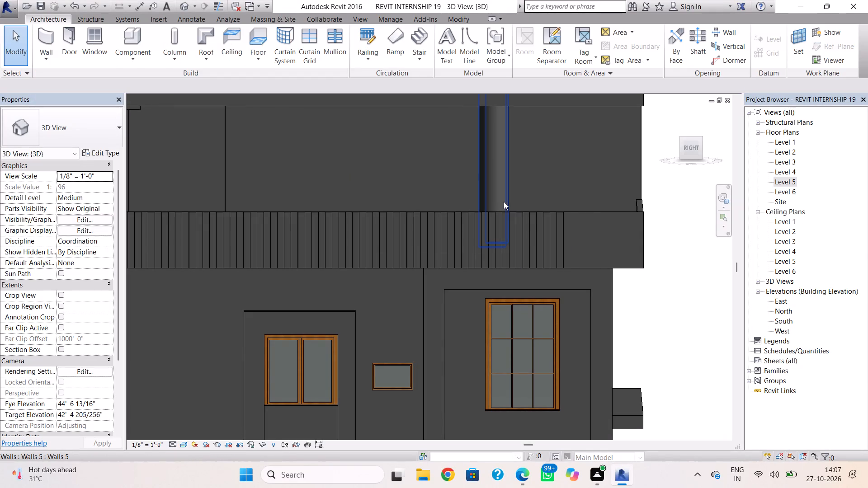
Continue the right parapet row with three vertical Cornice sweeps from the nine-pane window's rear edge toward the wall's rear corner, one sweep width apart.
{"action": "left_click", "coordinate": [37, 59]}
{"action": "left_click", "coordinate": [65, 150]}
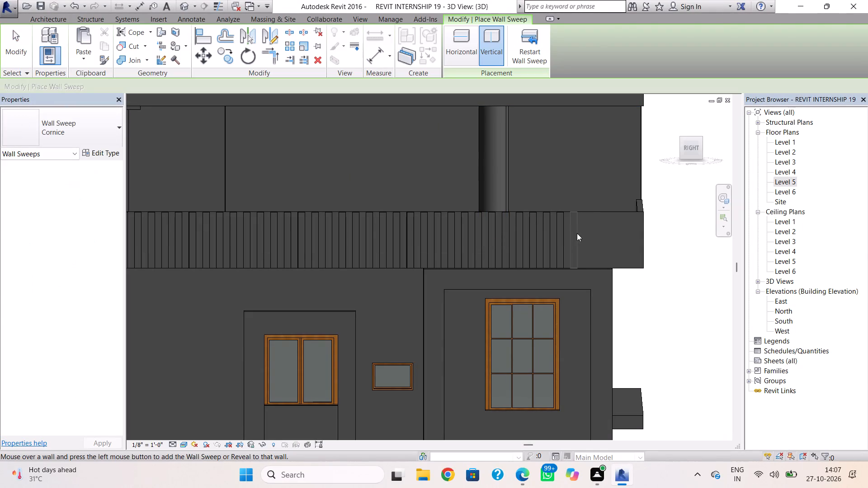
{"action": "double_click", "coordinate": [577, 233]}
{"action": "left_click", "coordinate": [47, 61]}
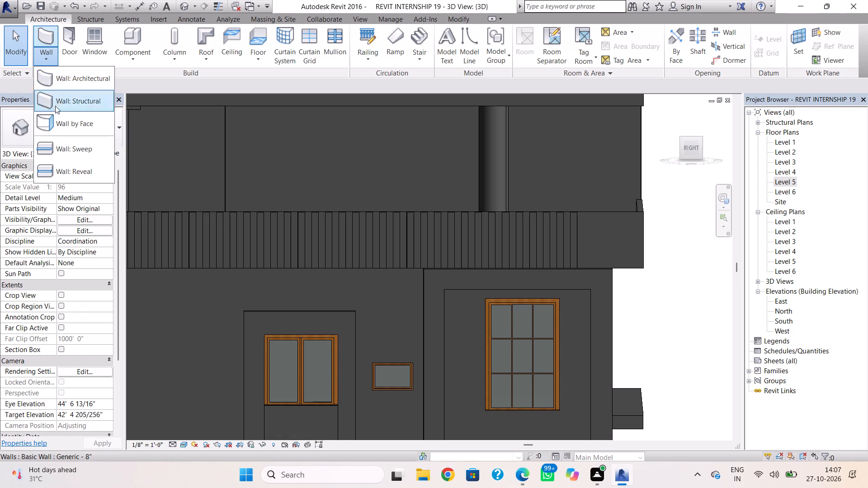
{"action": "left_click", "coordinate": [69, 148]}
{"action": "double_click", "coordinate": [591, 238]}
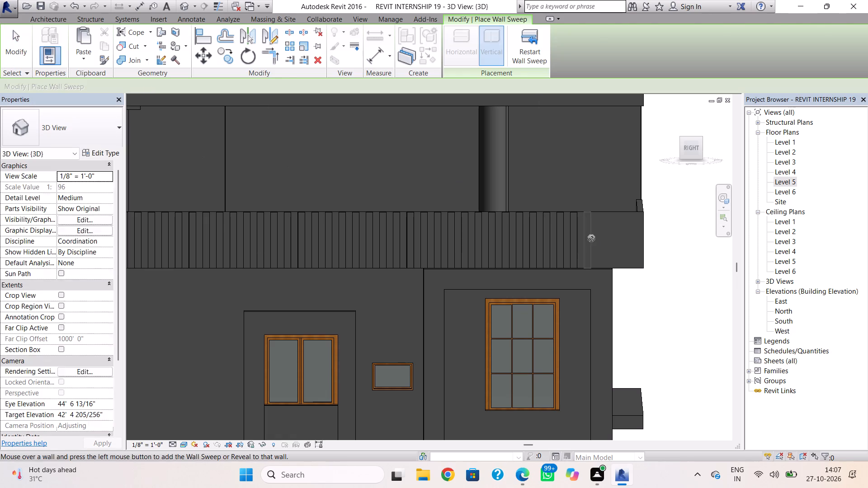
{"action": "left_click", "coordinate": [56, 56]}
{"action": "left_click", "coordinate": [74, 141]}
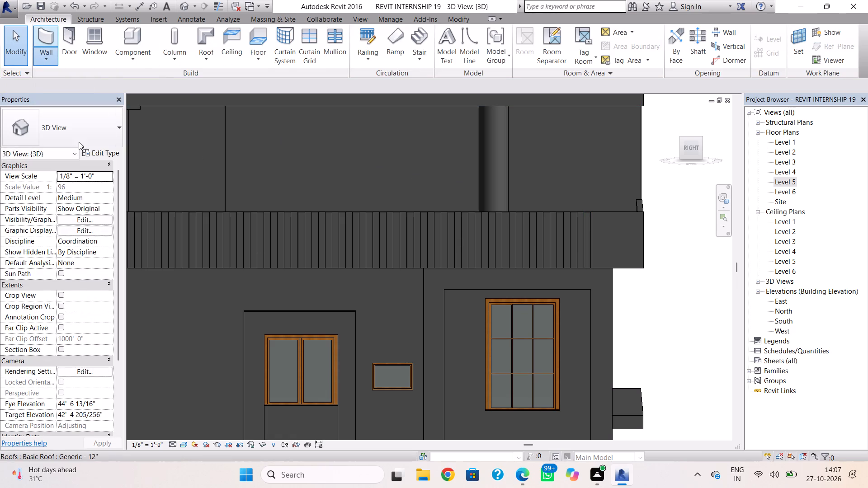
{"action": "double_click", "coordinate": [603, 236]}
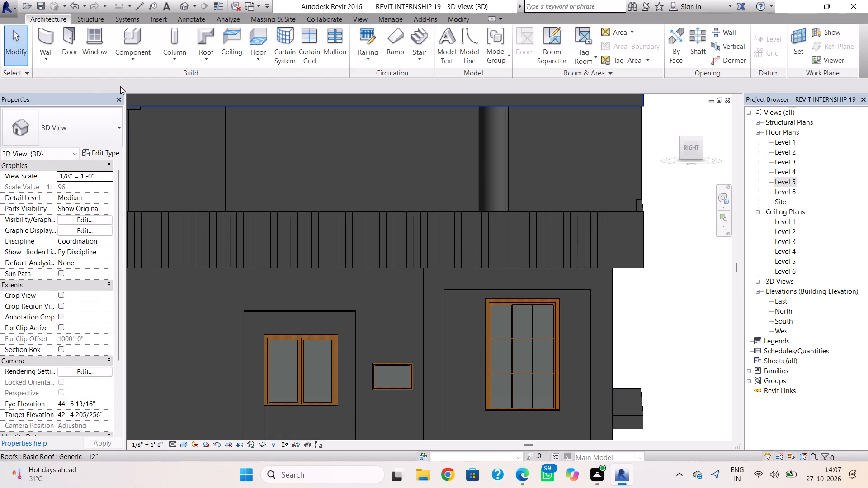
Complete the right parapet row with three vertical Cornice sweeps, placing the last one at the parapet's rear end.
{"action": "left_click", "coordinate": [35, 59]}
{"action": "left_click", "coordinate": [67, 145]}
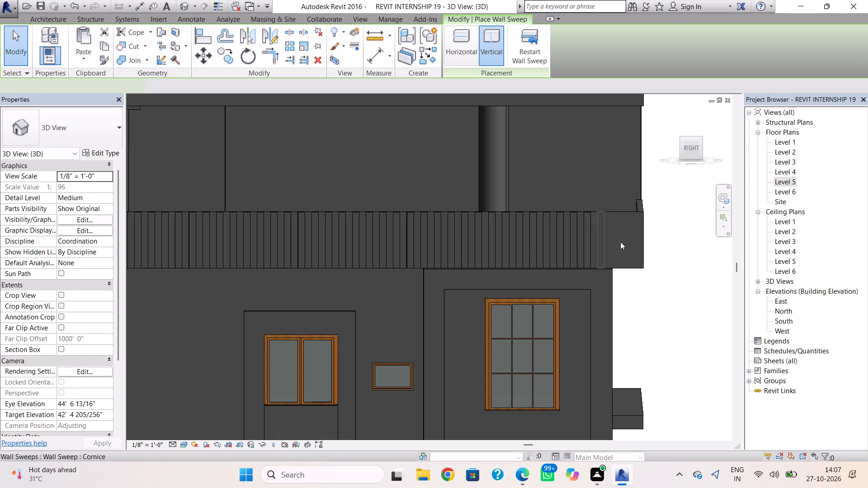
{"action": "double_click", "coordinate": [621, 246]}
{"action": "left_click", "coordinate": [49, 56]}
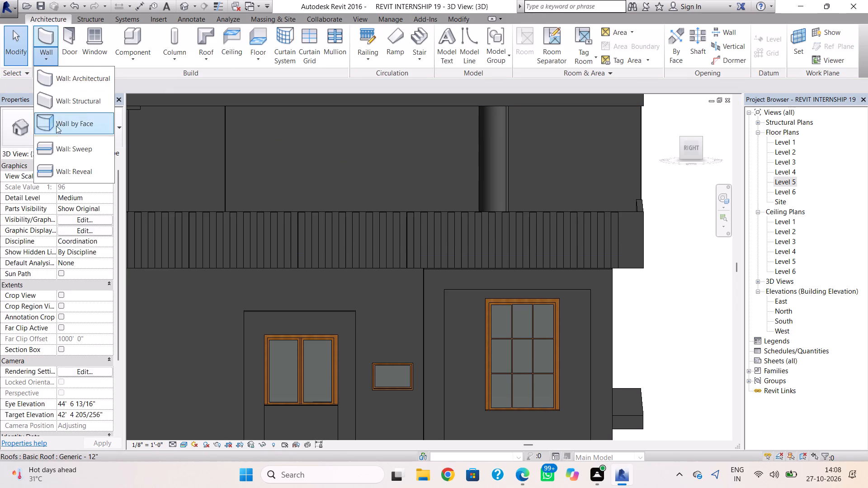
{"action": "left_click", "coordinate": [62, 145]}
{"action": "double_click", "coordinate": [629, 243]}
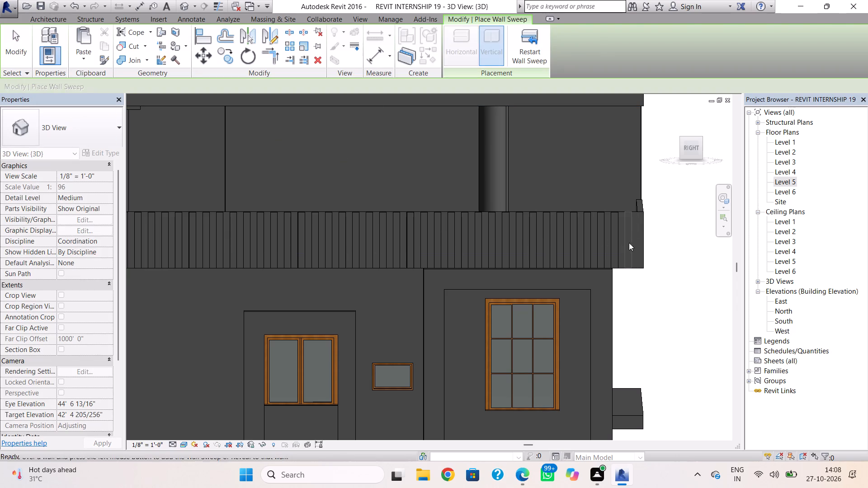
{"action": "left_click_drag", "start_coordinate": [44, 61], "coordinate": [47, 66]}
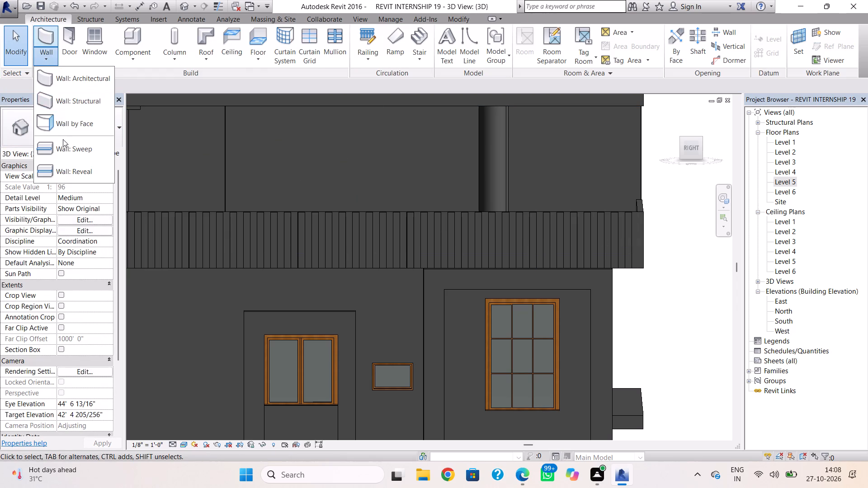
{"action": "left_click", "coordinate": [63, 142]}
{"action": "double_click", "coordinate": [641, 232]}
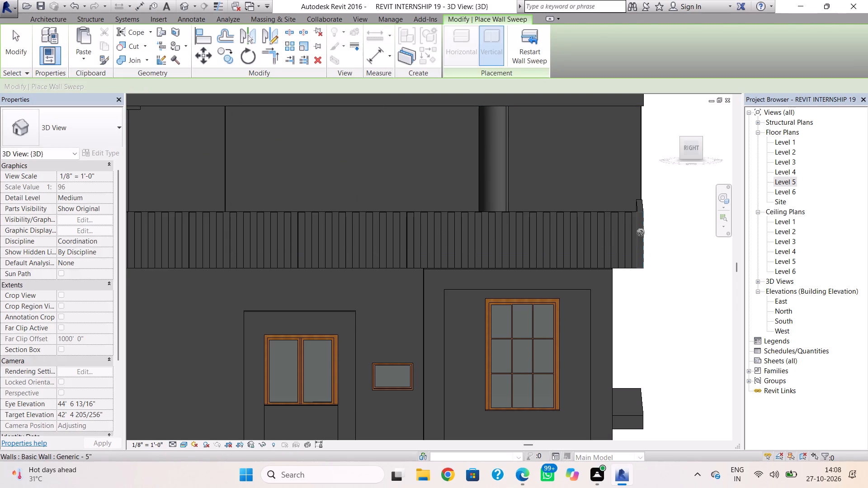
{"action": "scroll", "coordinate": [509, 224], "scroll_direction": "down", "scroll_amount": 4}
{"action": "scroll", "coordinate": [443, 260], "scroll_direction": "down", "scroll_amount": 1}
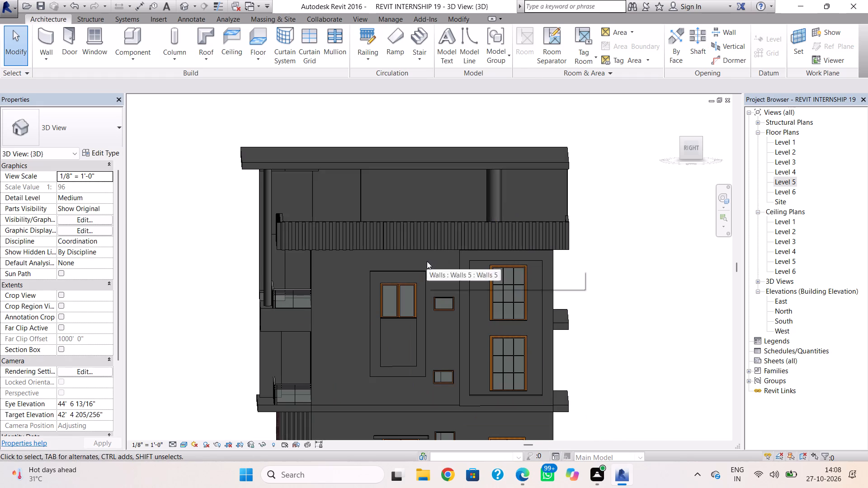
{"action": "key", "text": "Escape"}
On the Level 4 plan, draw a Generic - 5" wall about 8' 2" long across the double casement window's projecting surround, flipped to its outer side.
{"action": "right_click_drag", "start_coordinate": [410, 324], "coordinate": [455, 381], "text": "shift"}
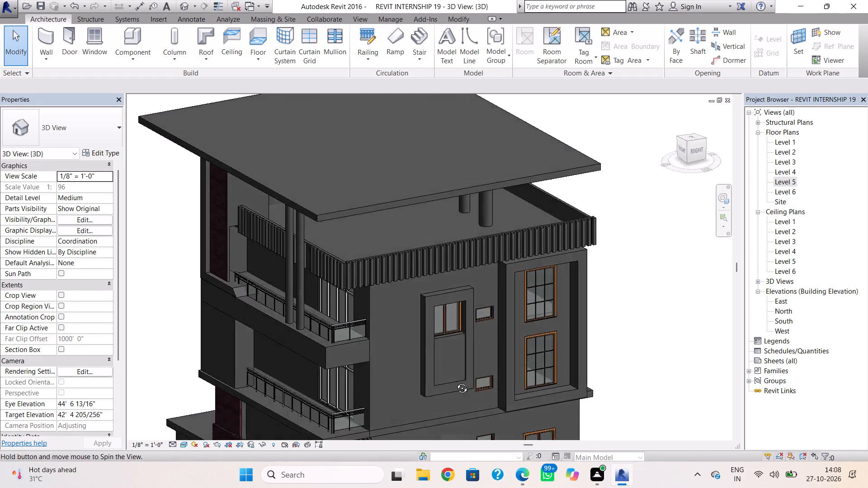
{"action": "right_click_drag", "start_coordinate": [455, 381], "coordinate": [497, 333], "text": "shift"}
{"action": "scroll", "coordinate": [495, 331], "scroll_direction": "up", "scroll_amount": 2}
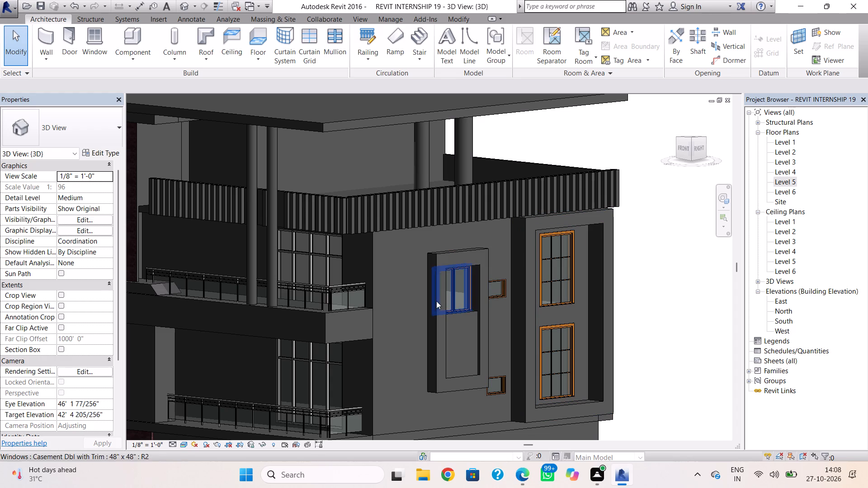
{"action": "middle_click", "coordinate": [512, 326]}
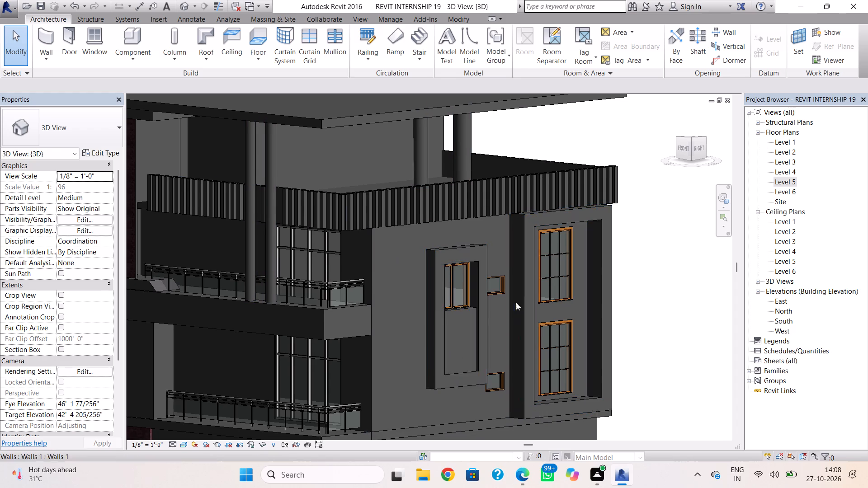
{"action": "double_click", "coordinate": [788, 171]}
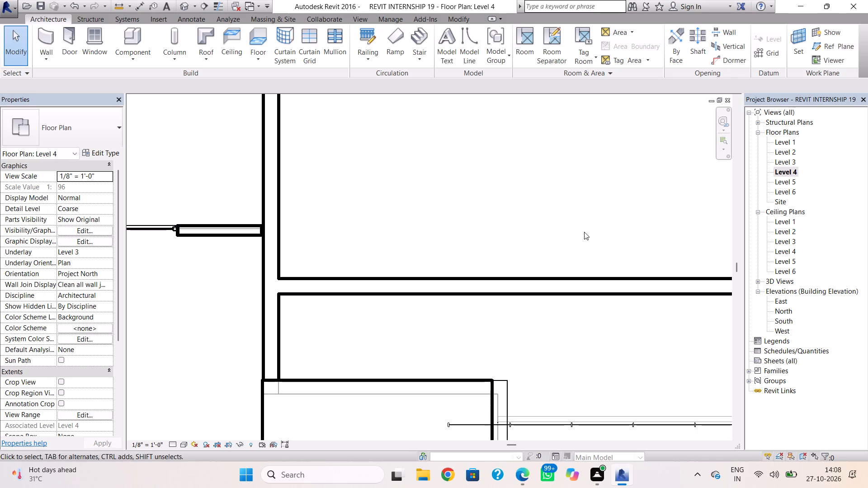
{"action": "scroll", "coordinate": [555, 269], "scroll_direction": "down", "scroll_amount": 11}
{"action": "middle_click_drag", "start_coordinate": [473, 265], "coordinate": [347, 280]}
{"action": "scroll", "coordinate": [502, 266], "scroll_direction": "up", "scroll_amount": 4}
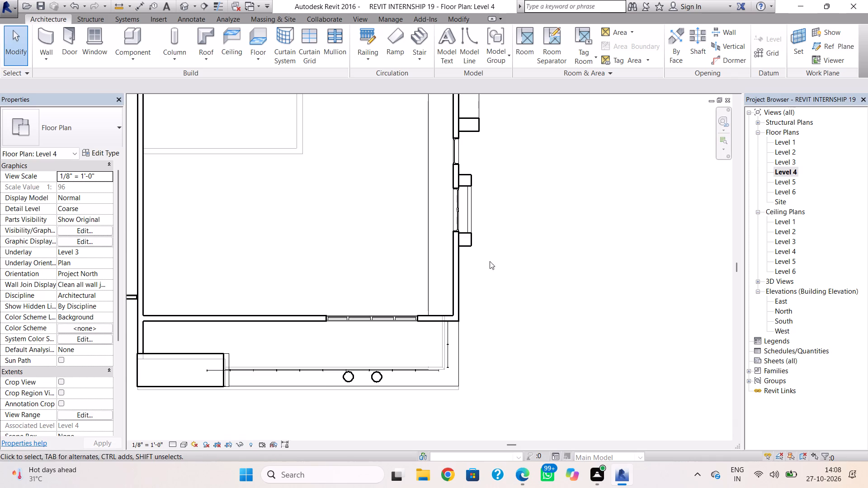
{"action": "scroll", "coordinate": [472, 248], "scroll_direction": "up", "scroll_amount": 2}
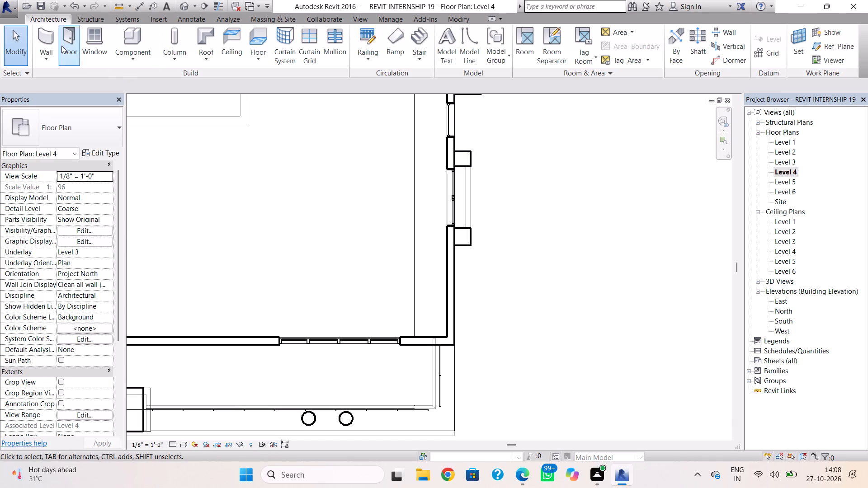
{"action": "left_click", "coordinate": [44, 40]}
{"action": "left_click", "coordinate": [55, 133]}
{"action": "left_click", "coordinate": [76, 192]}
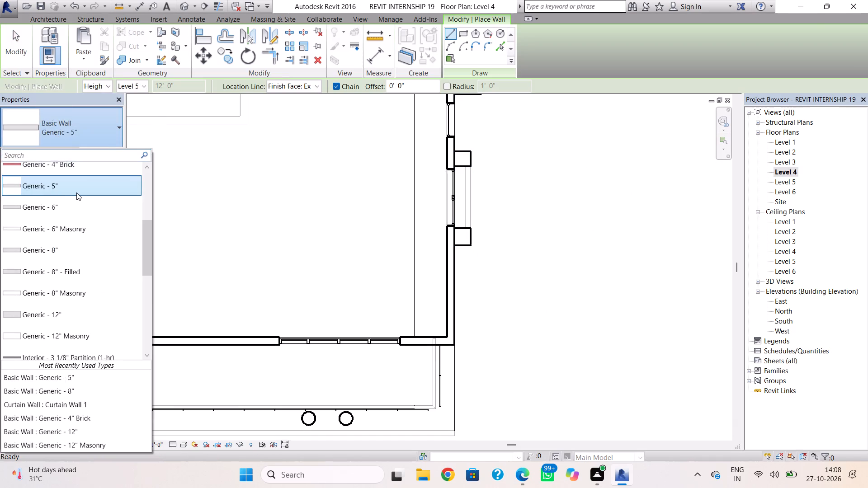
{"action": "scroll", "coordinate": [479, 168], "scroll_direction": "up", "scroll_amount": 2}
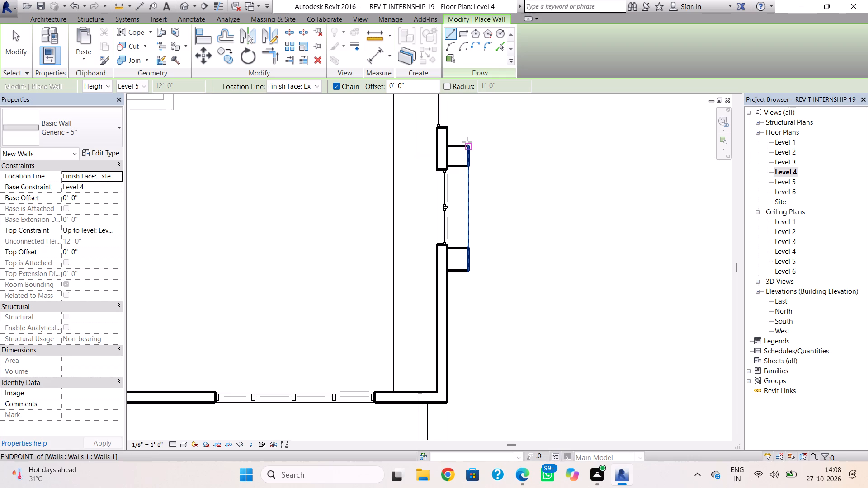
{"action": "left_click_drag", "start_coordinate": [467, 142], "coordinate": [470, 147]}
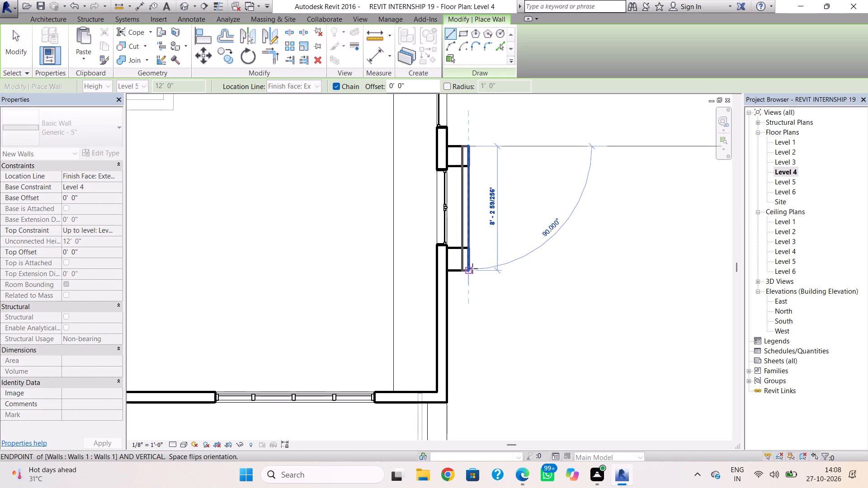
{"action": "key", "text": "space"}
{"action": "left_click", "coordinate": [473, 268]}
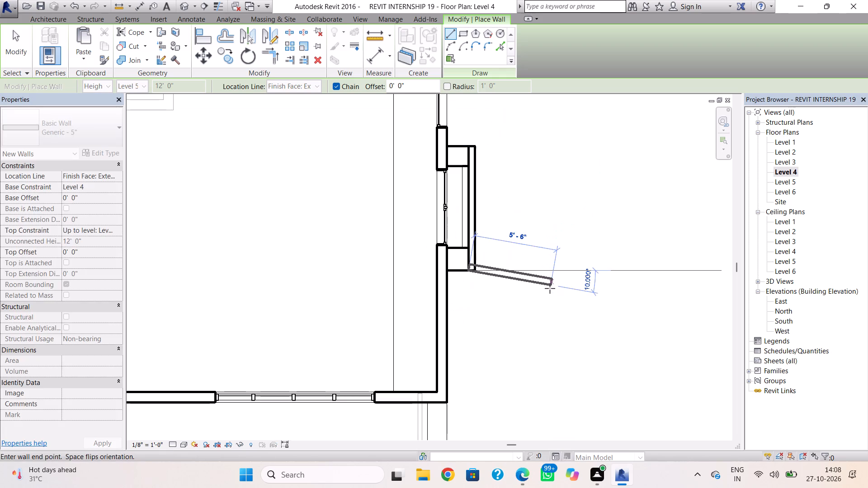
{"action": "key", "text": "Escape"}
{"action": "key", "text": "Escape"}
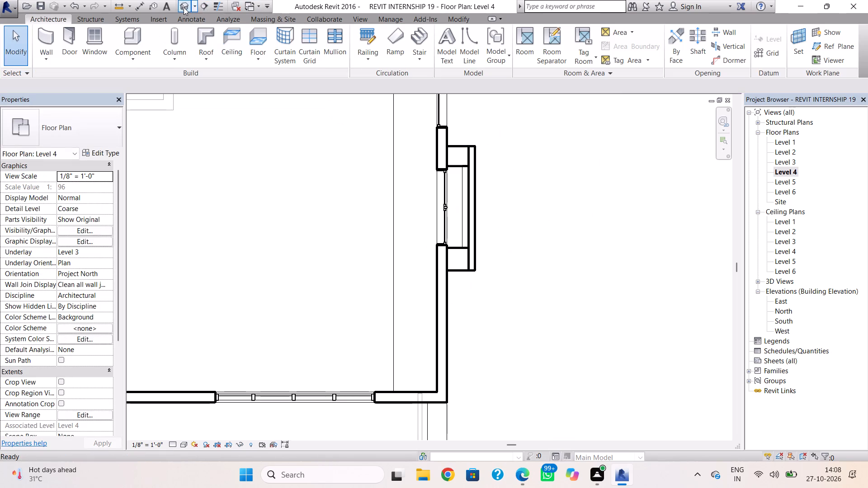
In the 3D view, raise the new wall's top into the parapet band, about 2' 6" above Level 5.
{"action": "left_click", "coordinate": [184, 7]}
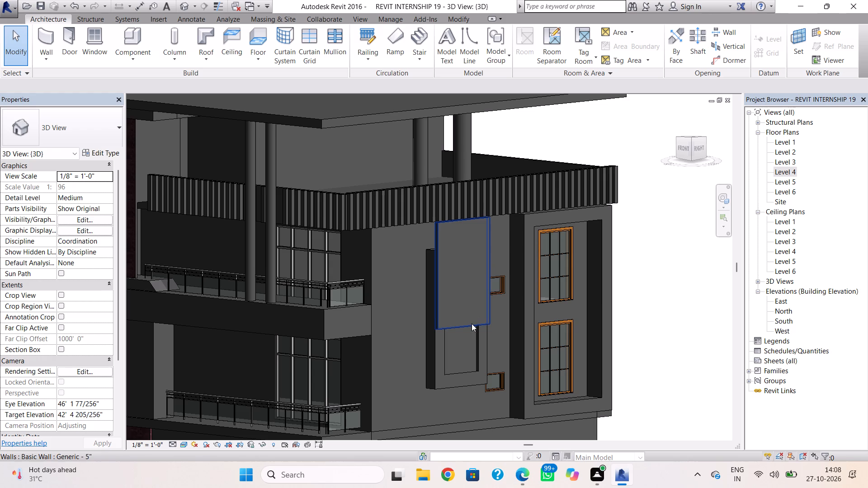
{"action": "scroll", "coordinate": [458, 217], "scroll_direction": "up", "scroll_amount": 3}
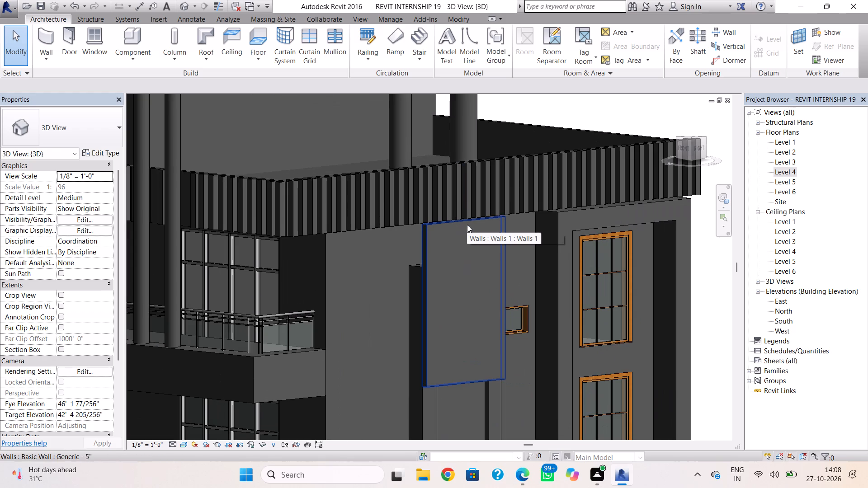
{"action": "left_click", "coordinate": [469, 221]}
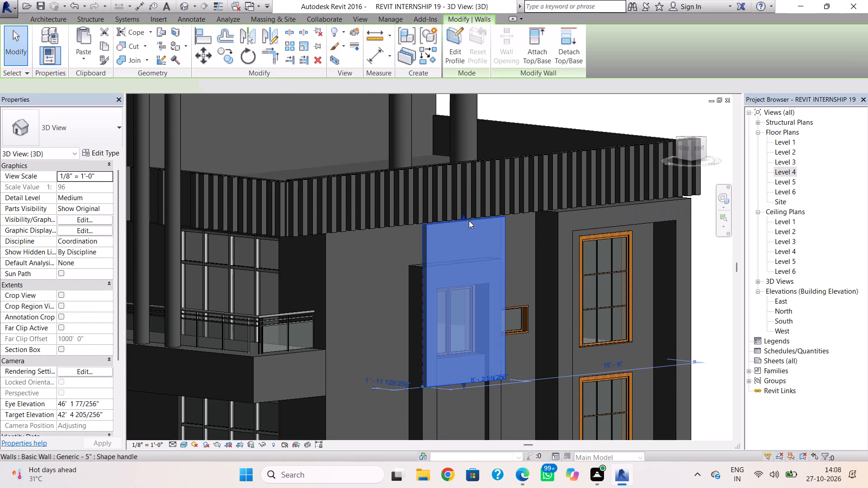
{"action": "left_click_drag", "start_coordinate": [463, 216], "coordinate": [462, 186]}
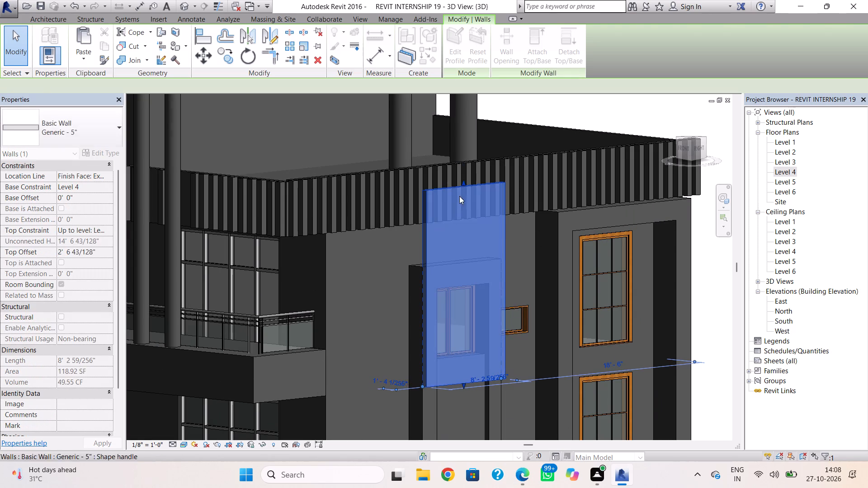
{"action": "key", "text": "Escape"}
{"action": "right_click_drag", "start_coordinate": [362, 308], "coordinate": [460, 325], "text": "shift"}
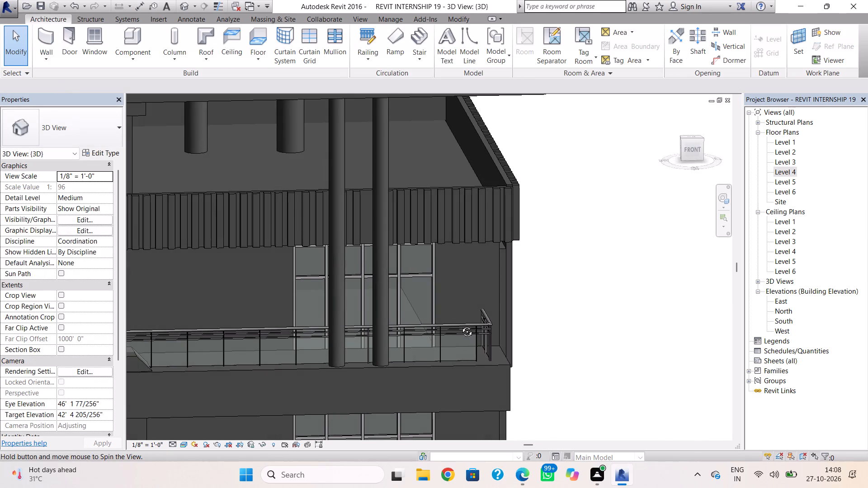
Examine the new wall panel's height, position and wall type against the ribbed parapet from the front.
{"action": "right_click_drag", "start_coordinate": [460, 325], "coordinate": [448, 292], "text": "shift"}
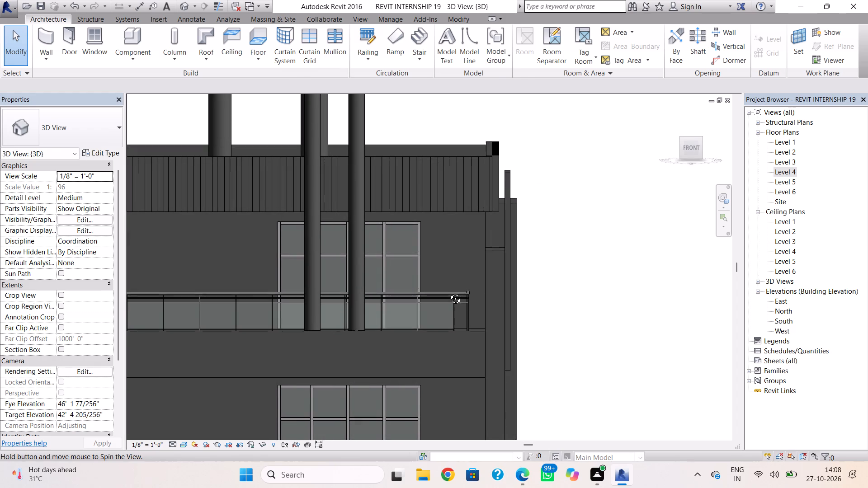
{"action": "right_click_drag", "start_coordinate": [448, 292], "coordinate": [448, 291], "text": "shift"}
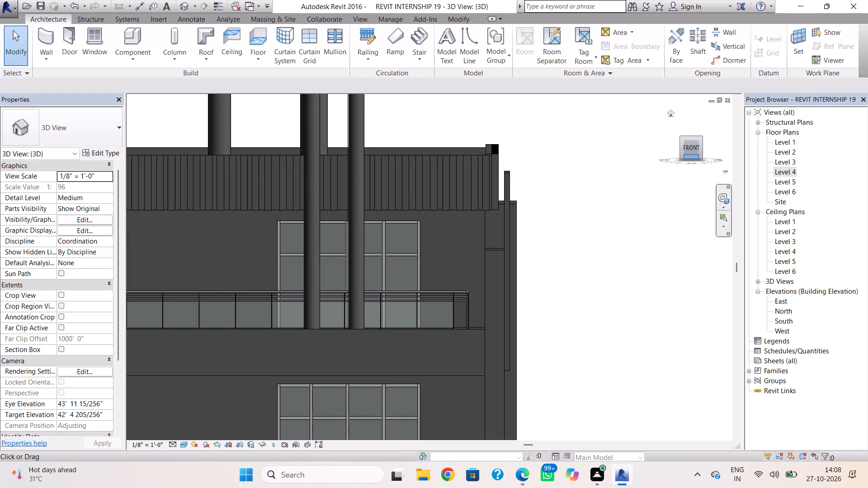
{"action": "double_click", "coordinate": [783, 173]}
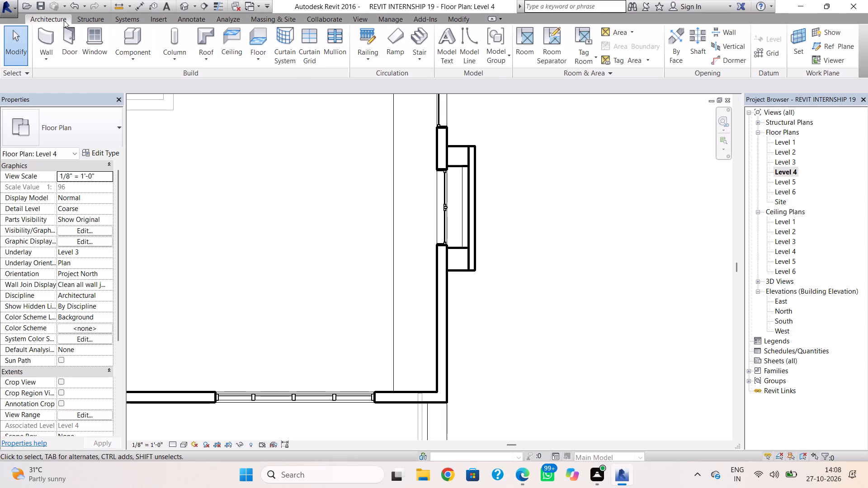
{"action": "left_click", "coordinate": [183, 8]}
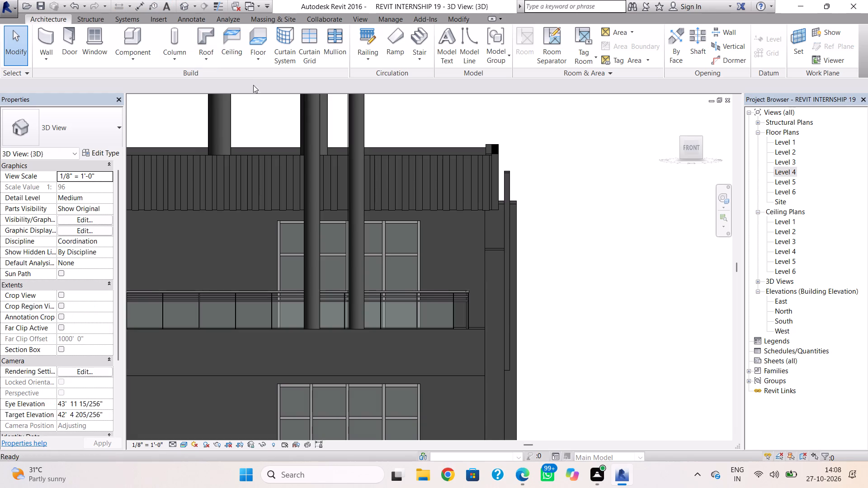
{"action": "scroll", "coordinate": [552, 244], "scroll_direction": "up", "scroll_amount": 3}
{"action": "middle_click_drag", "start_coordinate": [540, 239], "coordinate": [541, 315]}
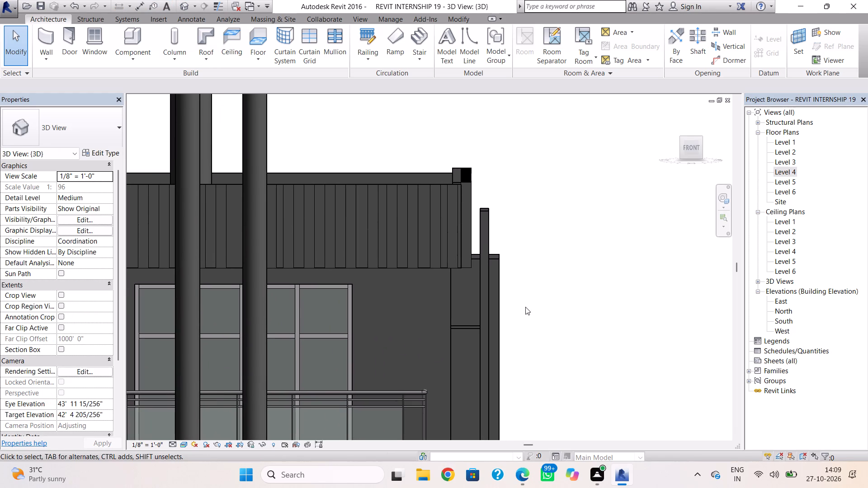
{"action": "left_click", "coordinate": [480, 212]}
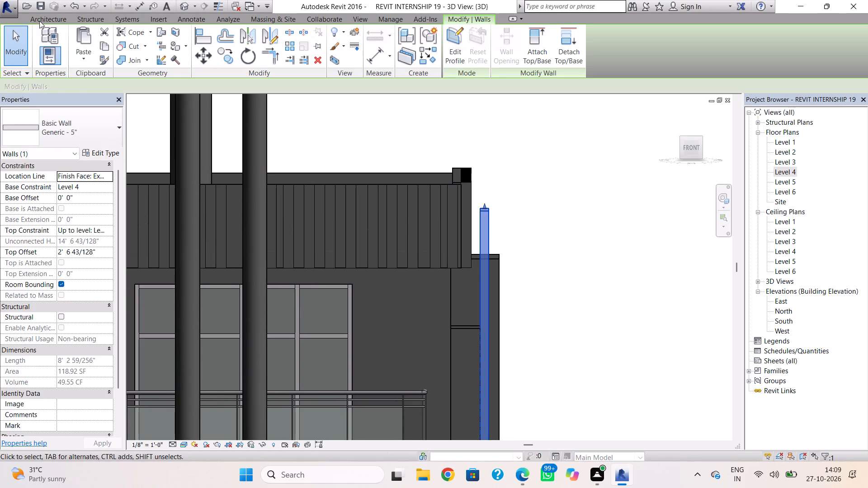
{"action": "left_click", "coordinate": [92, 137]}
{"action": "left_click", "coordinate": [105, 192]}
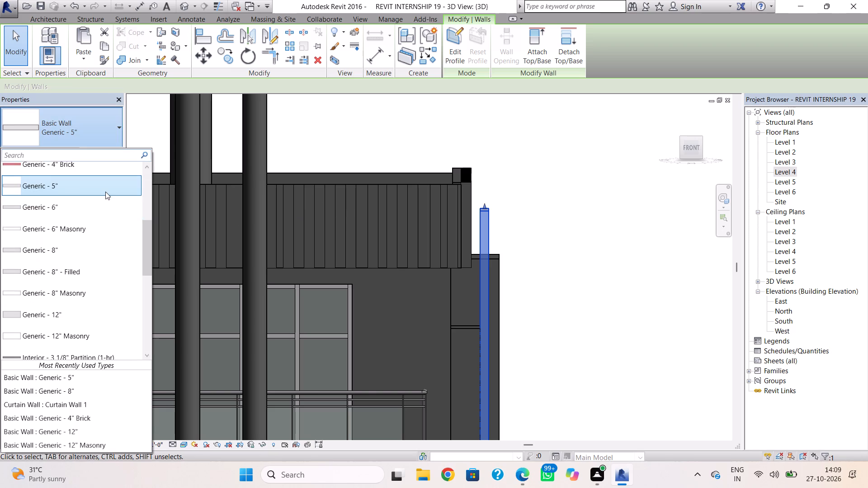
{"action": "scroll", "coordinate": [400, 211], "scroll_direction": "up", "scroll_amount": 4}
{"action": "scroll", "coordinate": [503, 209], "scroll_direction": "up", "scroll_amount": 3}
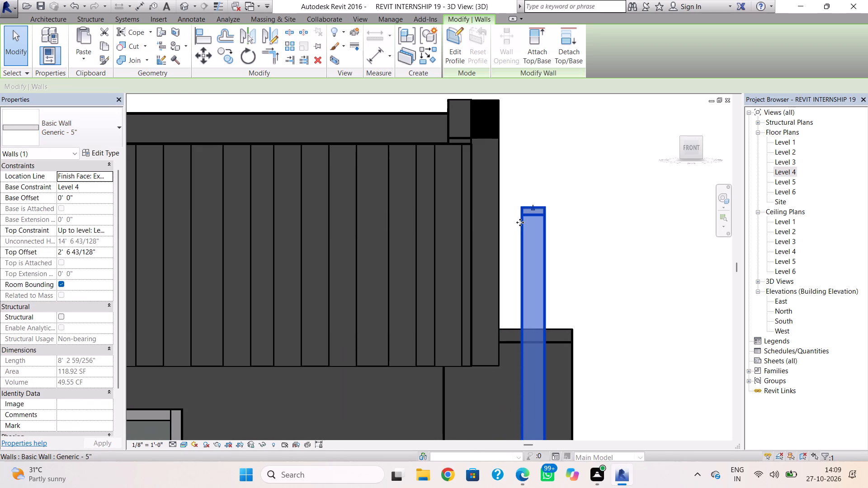
{"action": "scroll", "coordinate": [539, 229], "scroll_direction": "down", "scroll_amount": 4}
{"action": "key", "text": "Escape"}
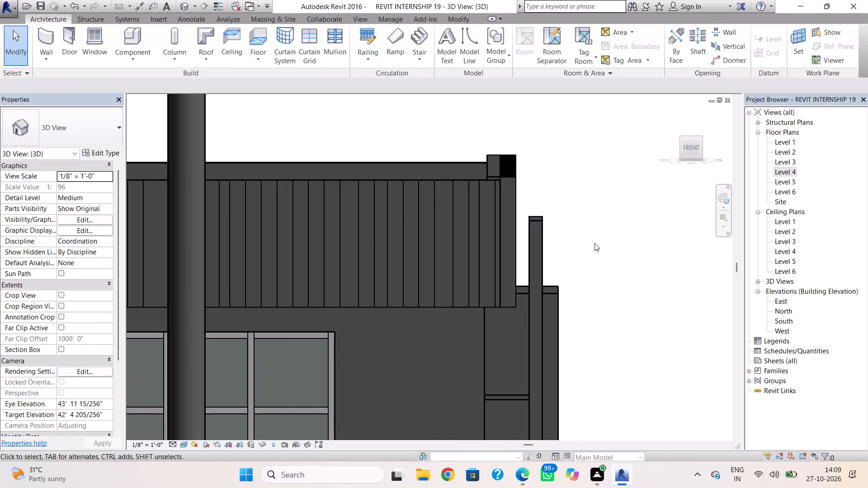
Raise the wall panel's bottom edge to just above the double casement window, with a base offset of about 8' 2" from Level 4.
{"action": "right_click_drag", "start_coordinate": [594, 243], "coordinate": [583, 279], "text": "shift"}
{"action": "key", "text": "shift+Escape"}
{"action": "right_click_drag", "start_coordinate": [614, 262], "coordinate": [526, 255], "text": "shift"}
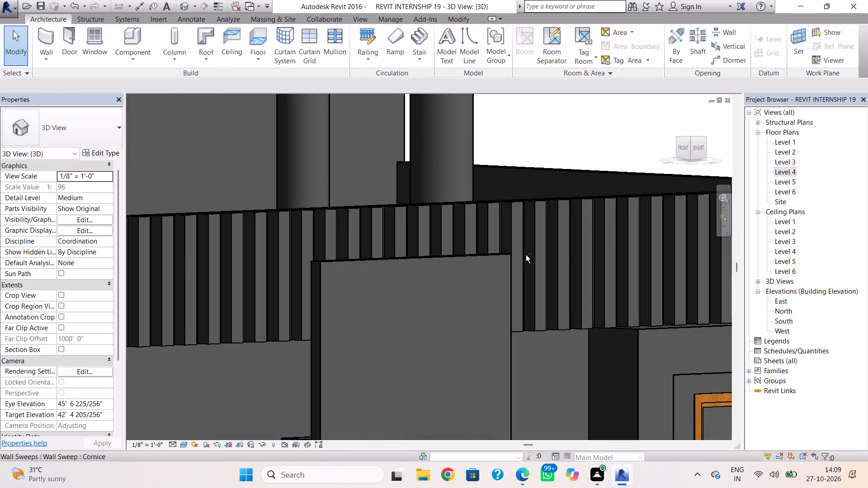
{"action": "scroll", "coordinate": [526, 264], "scroll_direction": "down", "scroll_amount": 4}
{"action": "middle_click_drag", "start_coordinate": [528, 264], "coordinate": [544, 192]}
{"action": "scroll", "coordinate": [547, 211], "scroll_direction": "up", "scroll_amount": 1}
{"action": "scroll", "coordinate": [515, 325], "scroll_direction": "down", "scroll_amount": 2}
{"action": "middle_click_drag", "start_coordinate": [511, 310], "coordinate": [504, 224]}
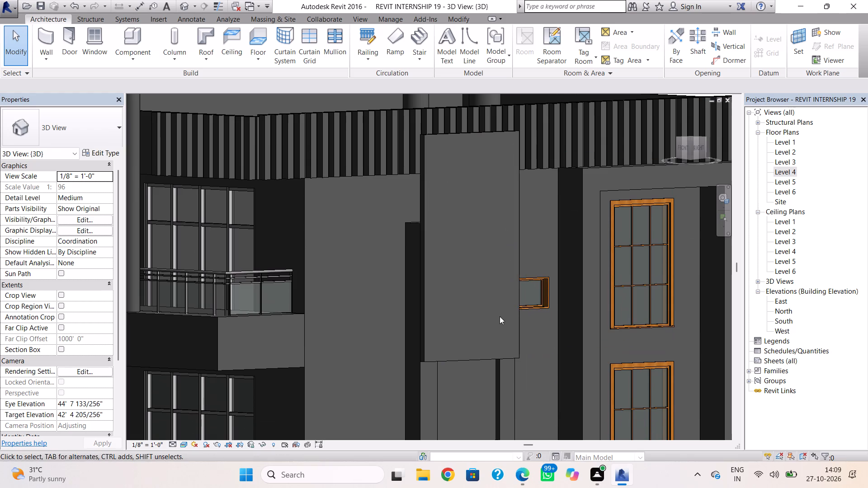
{"action": "left_click", "coordinate": [467, 355]}
{"action": "left_click_drag", "start_coordinate": [468, 363], "coordinate": [462, 292]}
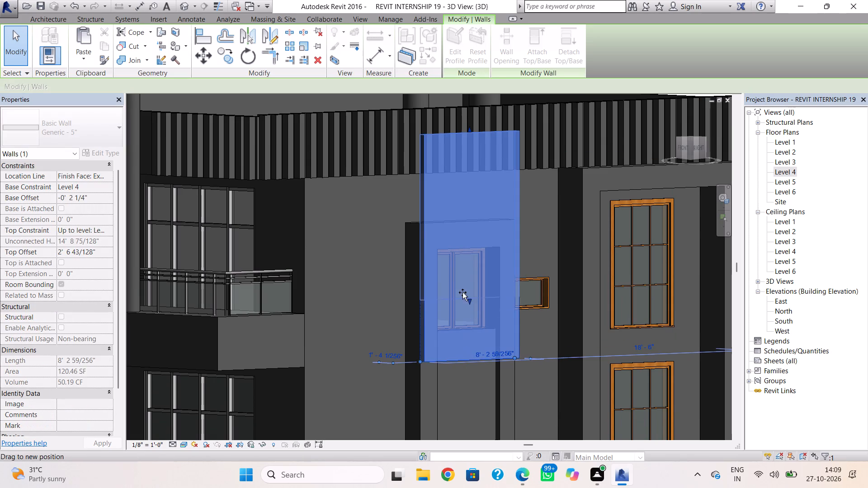
{"action": "left_click_drag", "start_coordinate": [462, 292], "coordinate": [463, 241]}
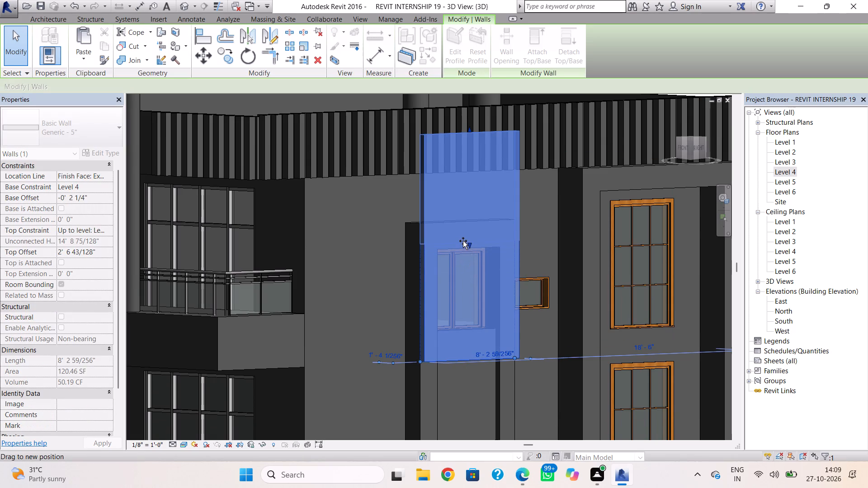
{"action": "left_click_drag", "start_coordinate": [463, 241], "coordinate": [464, 232]}
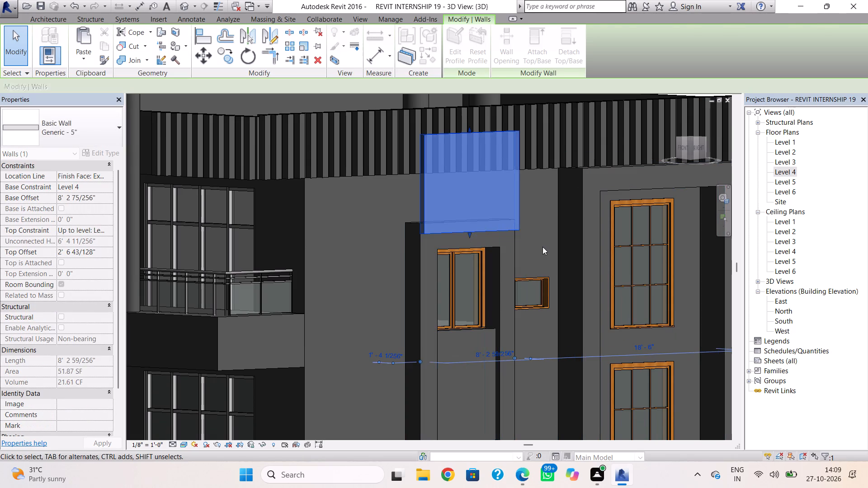
{"action": "left_click", "coordinate": [542, 247]}
Cut three vertical reveals in the wall panel, starting near its front edge and spaced about one reveal width apart.
{"action": "right_click_drag", "start_coordinate": [533, 248], "coordinate": [483, 254], "text": "shift"}
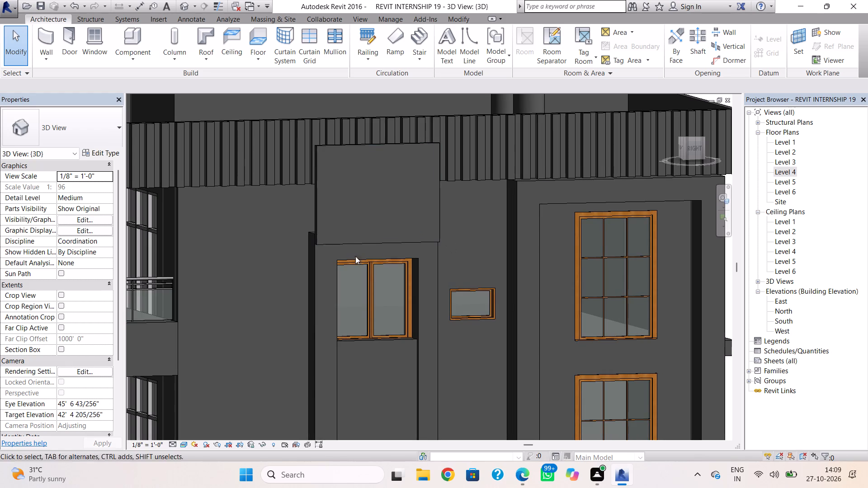
{"action": "left_click", "coordinate": [43, 51]}
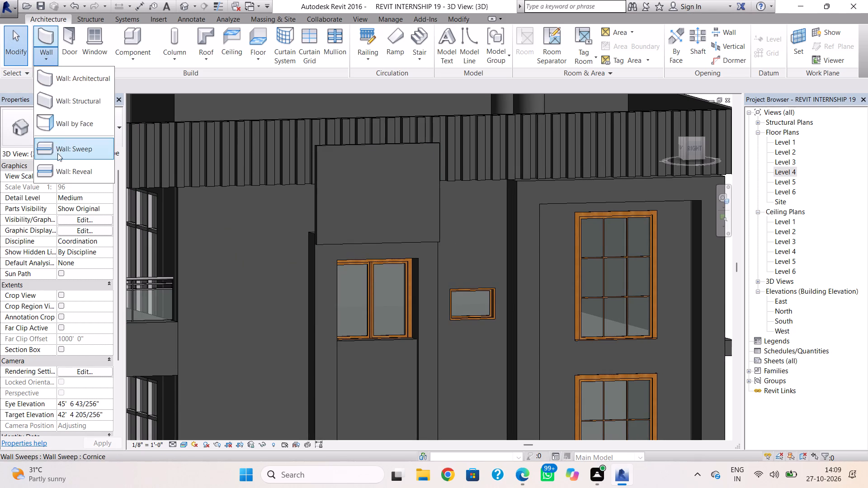
{"action": "left_click", "coordinate": [58, 170]}
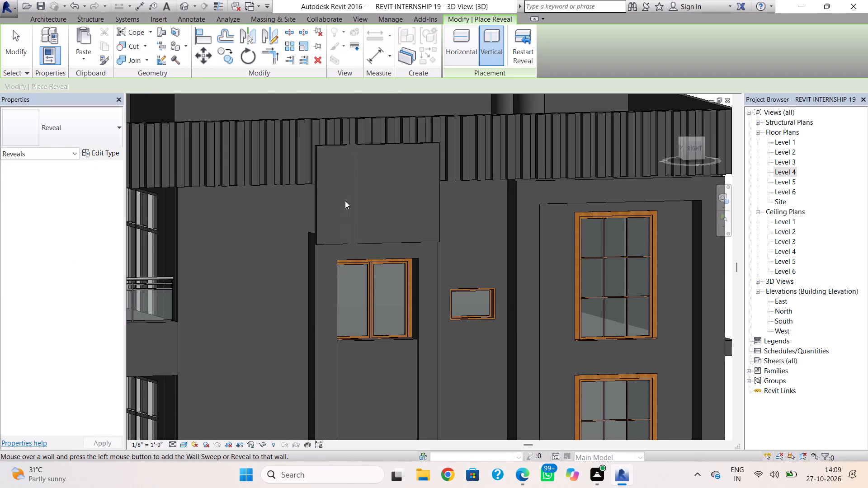
{"action": "left_click", "coordinate": [325, 211]}
{"action": "left_click", "coordinate": [370, 219]}
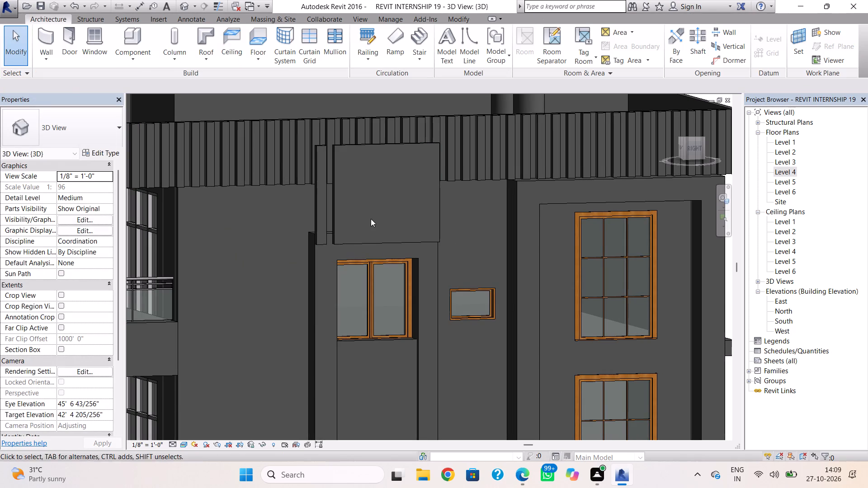
{"action": "right_click_drag", "start_coordinate": [369, 221], "coordinate": [352, 227], "text": "shift"}
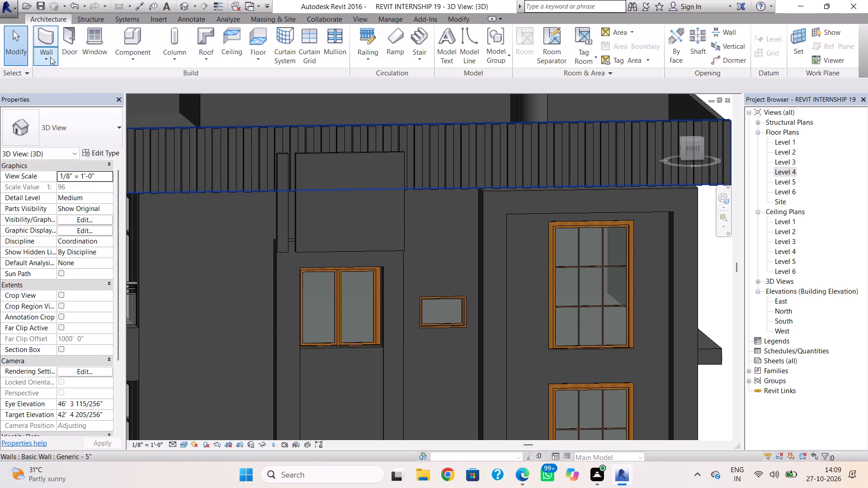
{"action": "left_click", "coordinate": [50, 61]}
{"action": "left_click", "coordinate": [57, 169]}
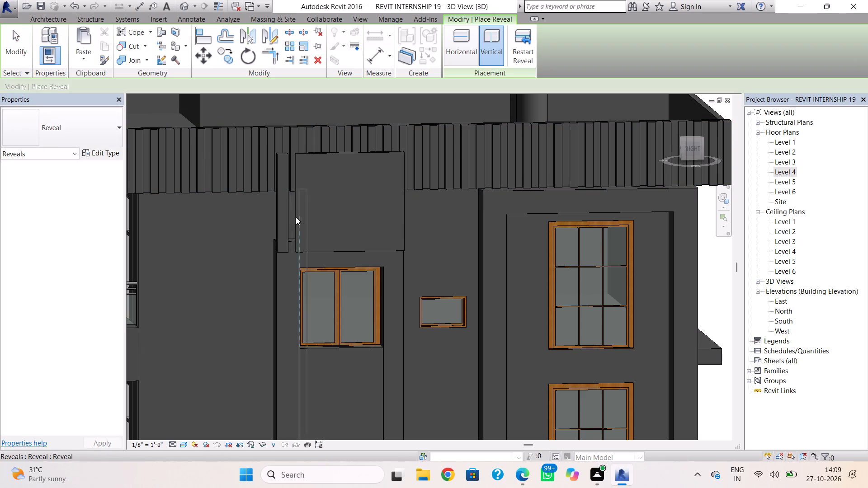
{"action": "left_click", "coordinate": [305, 221]}
{"action": "left_click", "coordinate": [301, 218]}
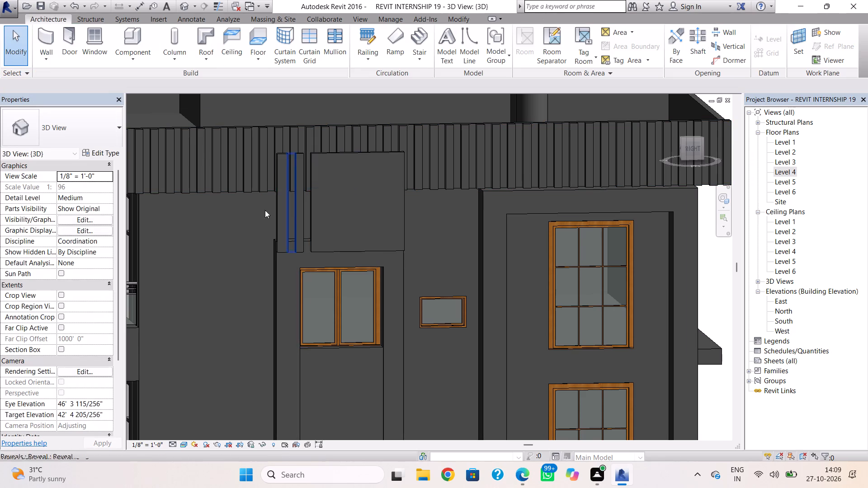
{"action": "left_click", "coordinate": [42, 57]}
{"action": "left_click_drag", "start_coordinate": [61, 170], "coordinate": [74, 173]}
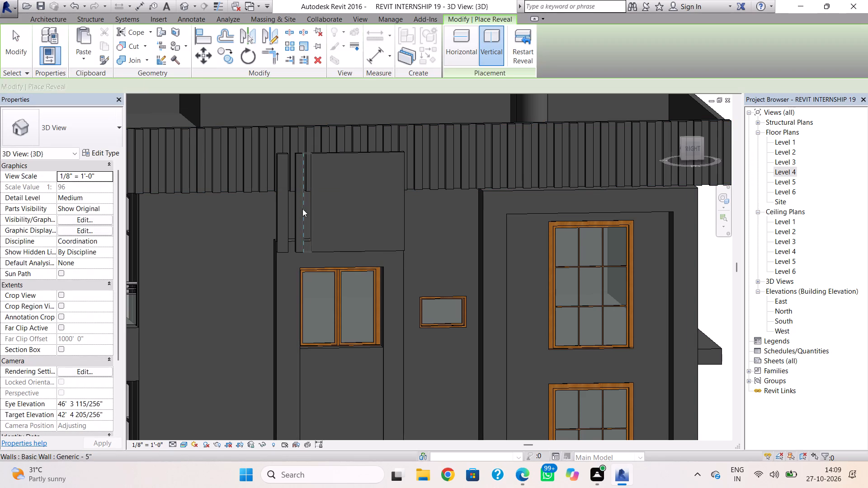
{"action": "double_click", "coordinate": [320, 211]}
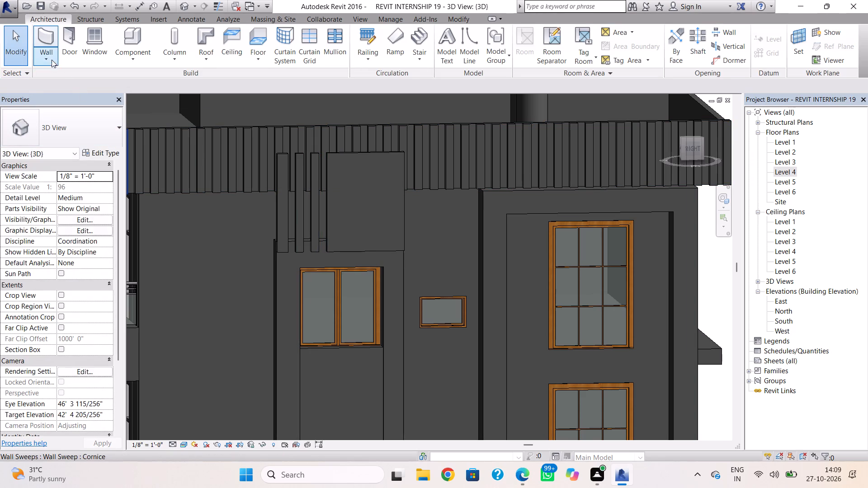
Continue the panel's slats with three more vertical reveals toward the rear edge, keeping the same one-reveal-width spacing.
{"action": "left_click", "coordinate": [49, 56]}
{"action": "left_click", "coordinate": [60, 172]}
{"action": "double_click", "coordinate": [336, 216]}
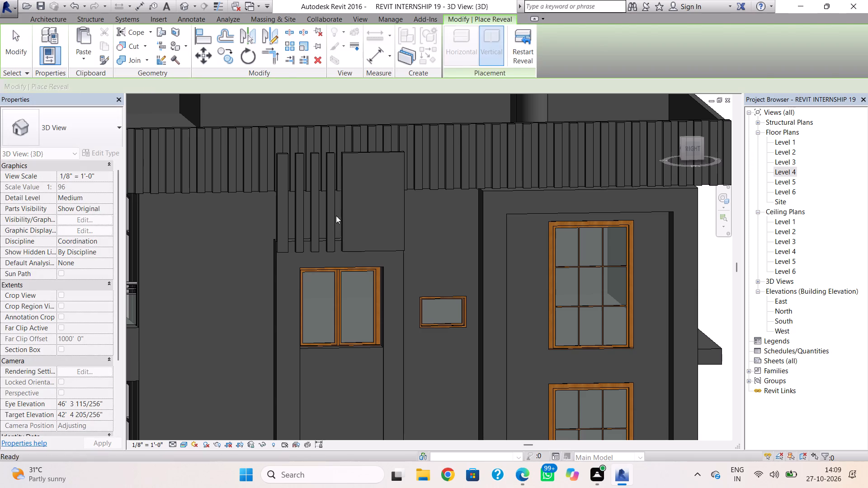
{"action": "left_click", "coordinate": [48, 59]}
{"action": "left_click", "coordinate": [64, 171]}
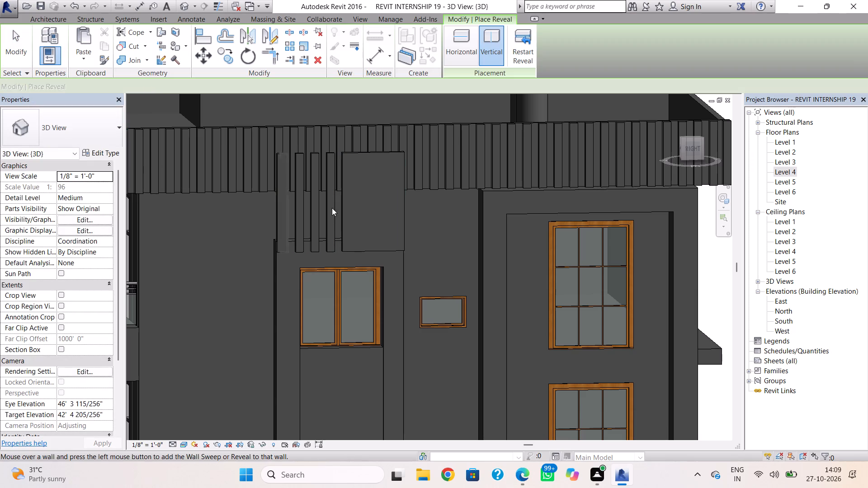
{"action": "double_click", "coordinate": [353, 218]}
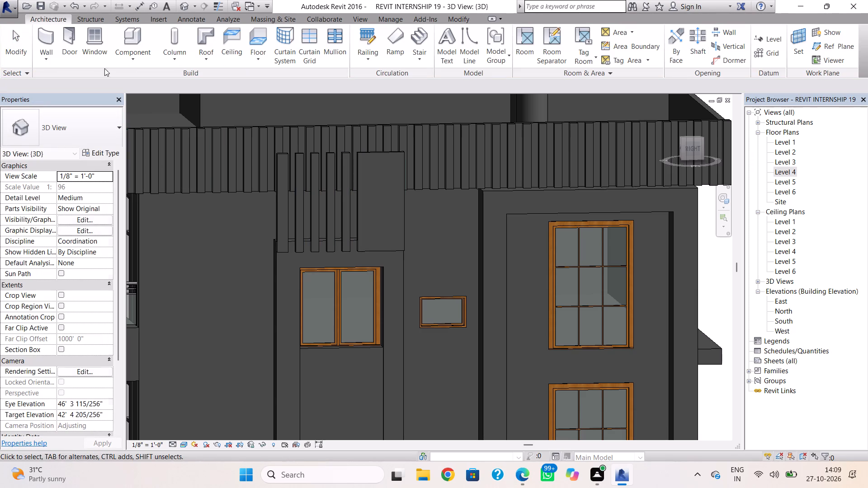
{"action": "left_click", "coordinate": [55, 57]}
{"action": "left_click", "coordinate": [61, 166]}
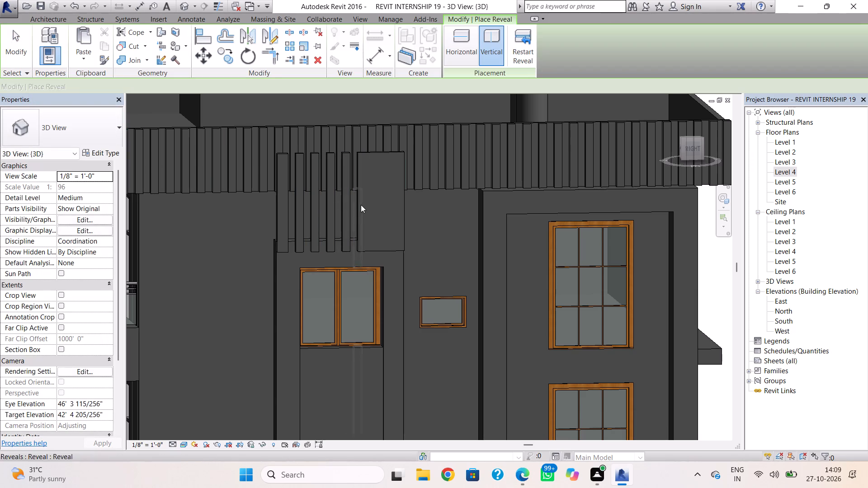
{"action": "double_click", "coordinate": [367, 207]}
Complete the slatted panel with two more vertical reveals at the same spacing, placing the last one at the panel's rear edge.
{"action": "left_click", "coordinate": [58, 69]}
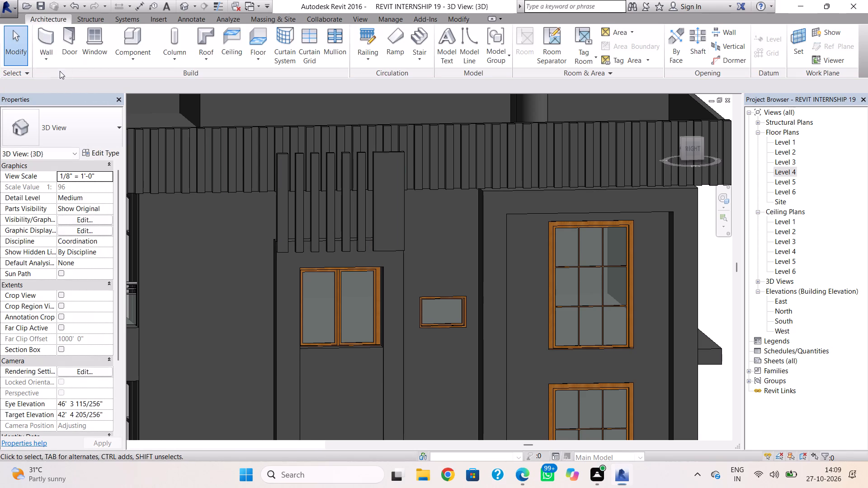
{"action": "left_click", "coordinate": [52, 62]}
{"action": "left_click", "coordinate": [66, 164]}
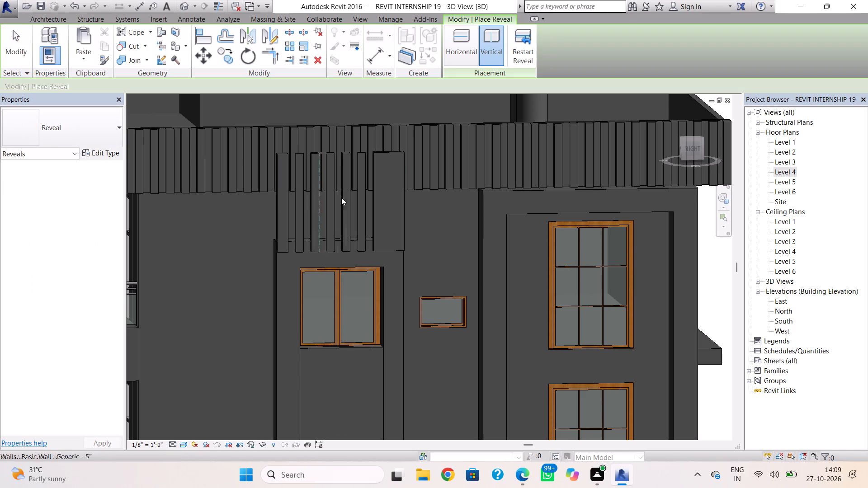
{"action": "double_click", "coordinate": [383, 209]}
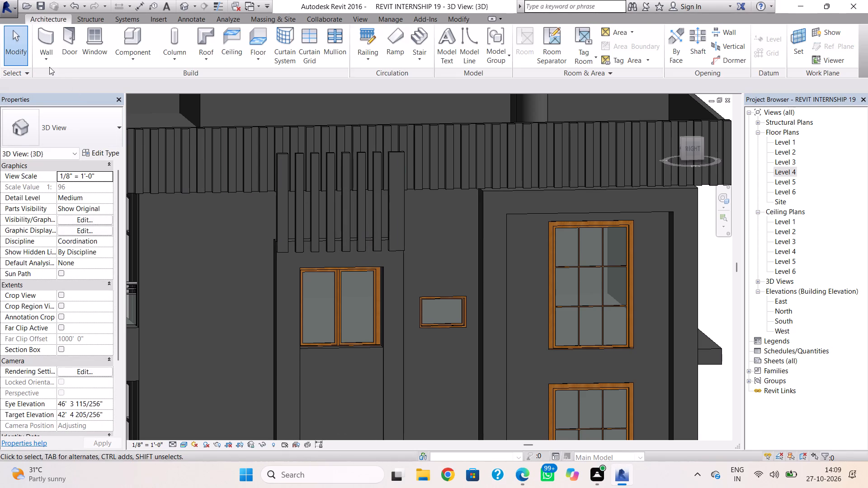
{"action": "left_click", "coordinate": [48, 65]}
{"action": "left_click", "coordinate": [62, 166]}
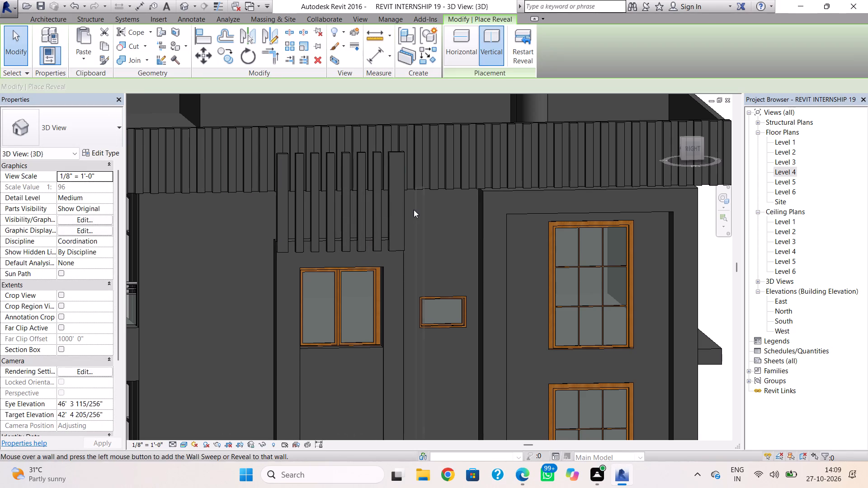
{"action": "double_click", "coordinate": [396, 197]}
{"action": "key", "text": "Escape"}
{"action": "scroll", "coordinate": [326, 237], "scroll_direction": "down", "scroll_amount": 3}
{"action": "middle_click_drag", "start_coordinate": [326, 235], "coordinate": [333, 134]}
{"action": "scroll", "coordinate": [347, 267], "scroll_direction": "down", "scroll_amount": 2}
{"action": "key", "text": "Escape"}
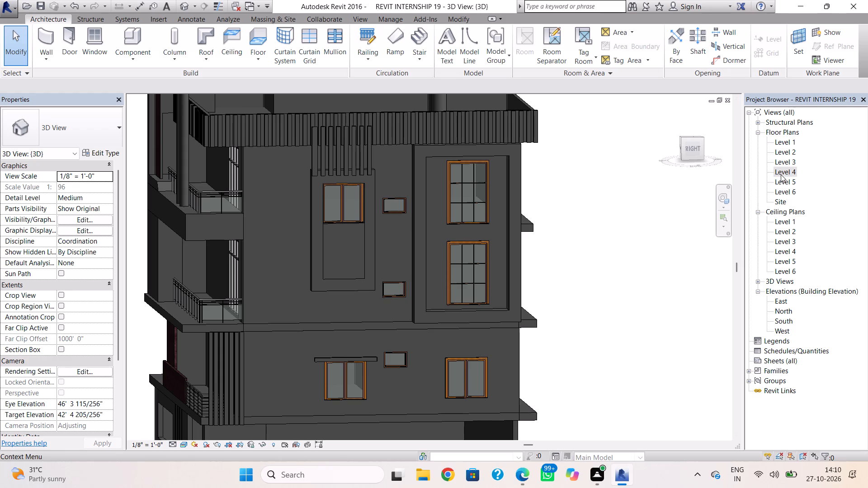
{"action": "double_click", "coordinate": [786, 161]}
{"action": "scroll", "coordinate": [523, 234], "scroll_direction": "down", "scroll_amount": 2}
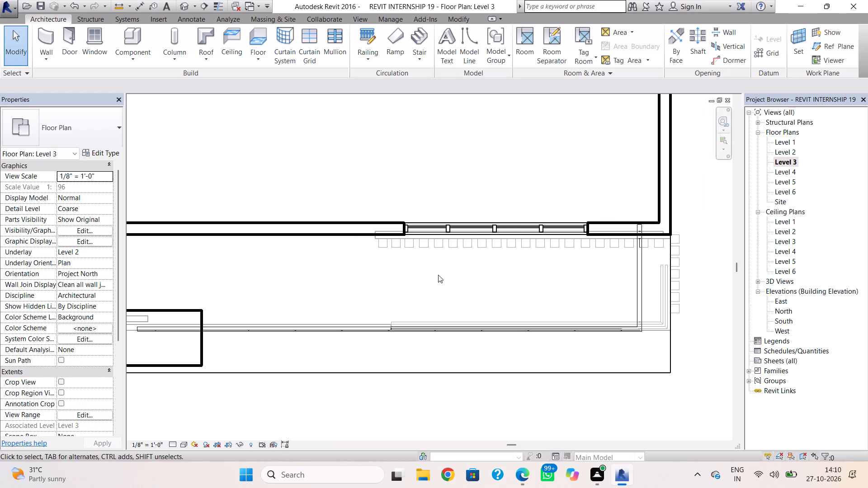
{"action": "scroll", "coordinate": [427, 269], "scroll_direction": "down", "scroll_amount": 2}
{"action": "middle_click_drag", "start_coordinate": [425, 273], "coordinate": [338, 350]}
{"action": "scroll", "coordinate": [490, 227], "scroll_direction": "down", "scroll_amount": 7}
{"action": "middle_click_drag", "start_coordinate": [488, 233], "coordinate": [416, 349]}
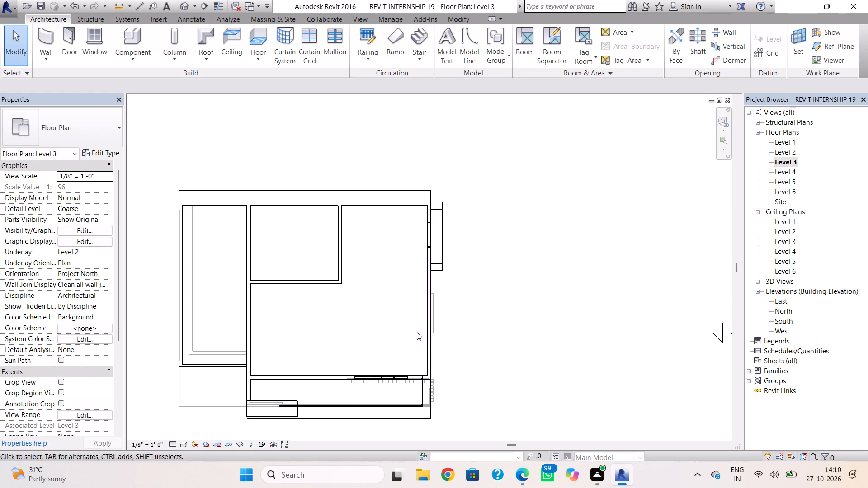
In the Level 4 plan, draw a Generic - 5" wall about 6' 9" long along the casement window surround's outer face, removing the stray chained segment.
{"action": "double_click", "coordinate": [788, 172]}
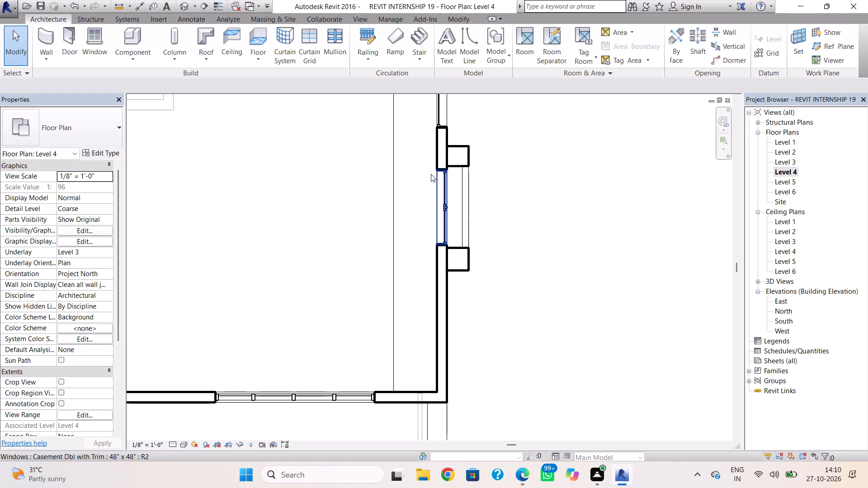
{"action": "left_click", "coordinate": [52, 47]}
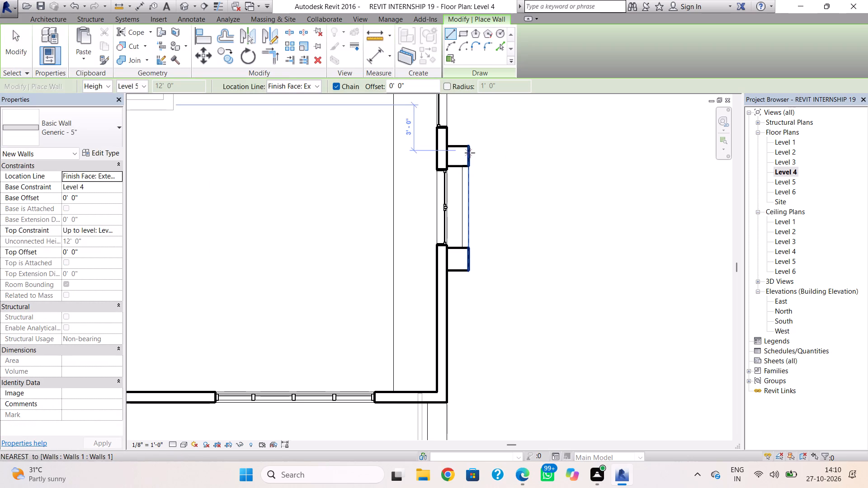
{"action": "left_click_drag", "start_coordinate": [471, 165], "coordinate": [474, 171]}
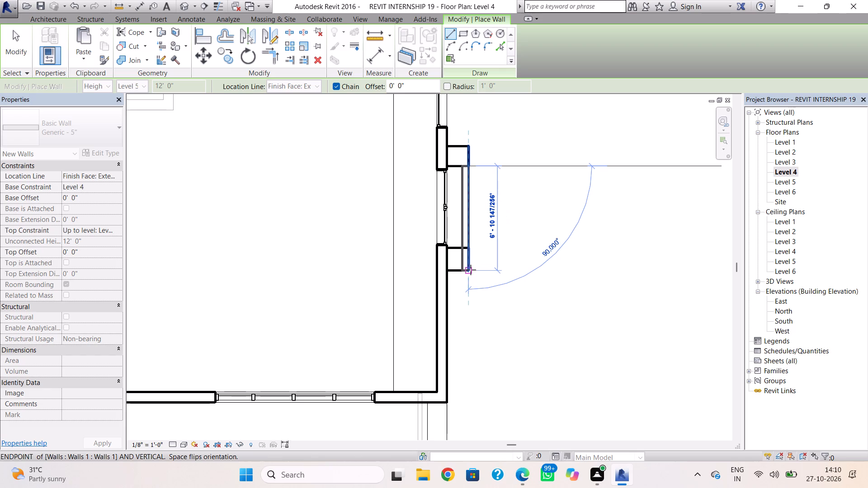
{"action": "key", "text": "space"}
{"action": "left_click", "coordinate": [471, 270]}
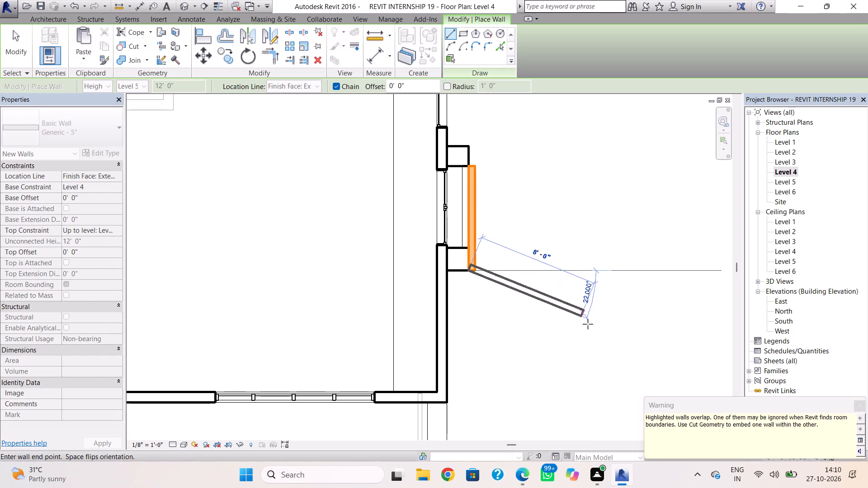
{"action": "left_click", "coordinate": [593, 328]}
{"action": "key", "text": "Escape"}
{"action": "key", "text": "Escape"}
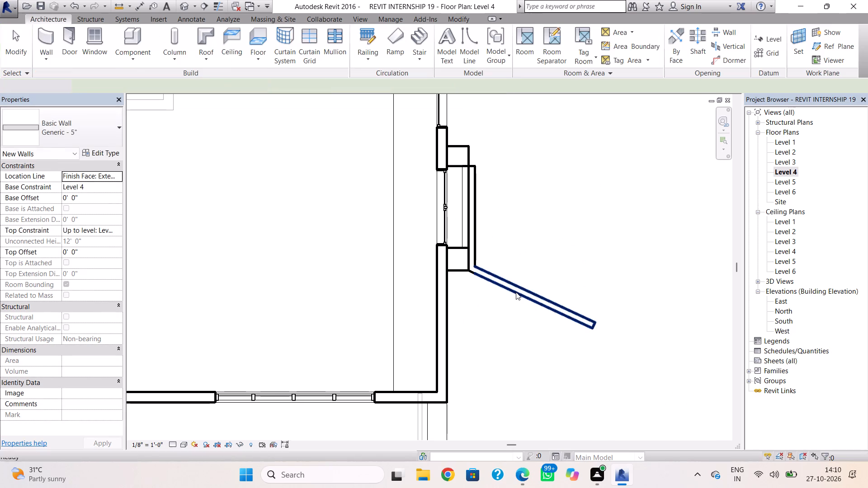
{"action": "left_click", "coordinate": [516, 292]}
{"action": "key", "text": "Delete"}
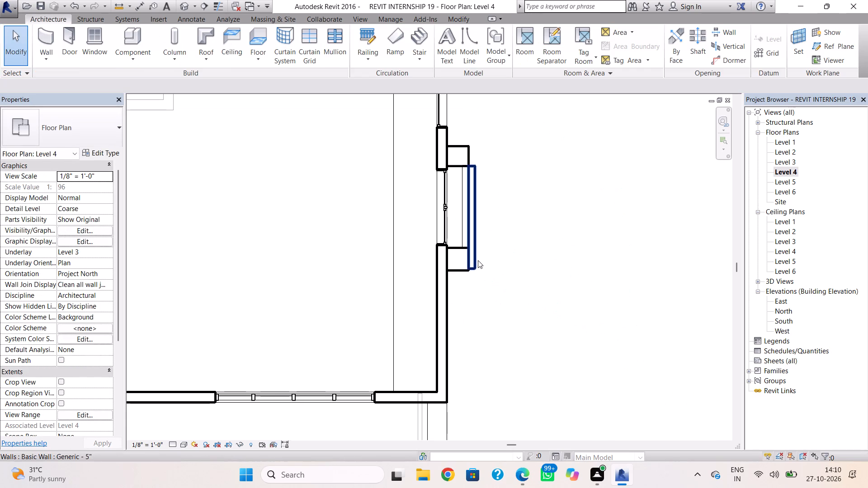
In the 3D view, lower the new wall's top to just below the casement window and its base to an offset of -11' 0".
{"action": "left_click", "coordinate": [184, 8]}
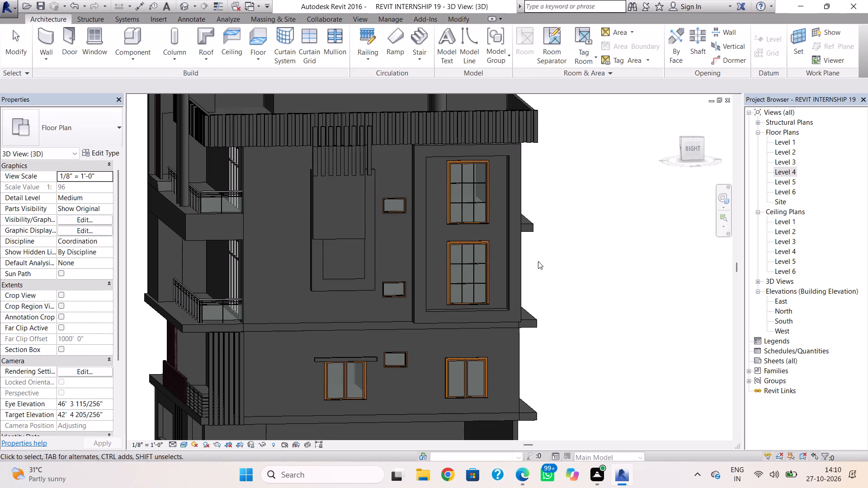
{"action": "left_click", "coordinate": [336, 235]}
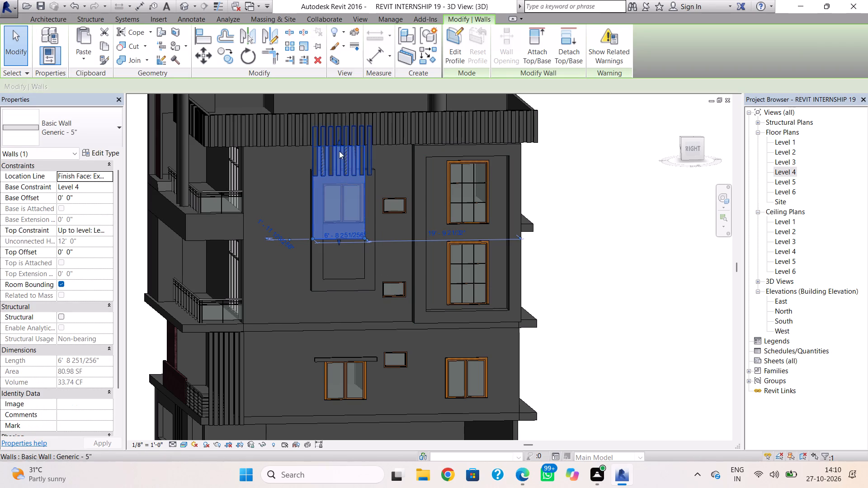
{"action": "left_click_drag", "start_coordinate": [337, 143], "coordinate": [341, 226]}
{"action": "left_click_drag", "start_coordinate": [339, 243], "coordinate": [339, 247]}
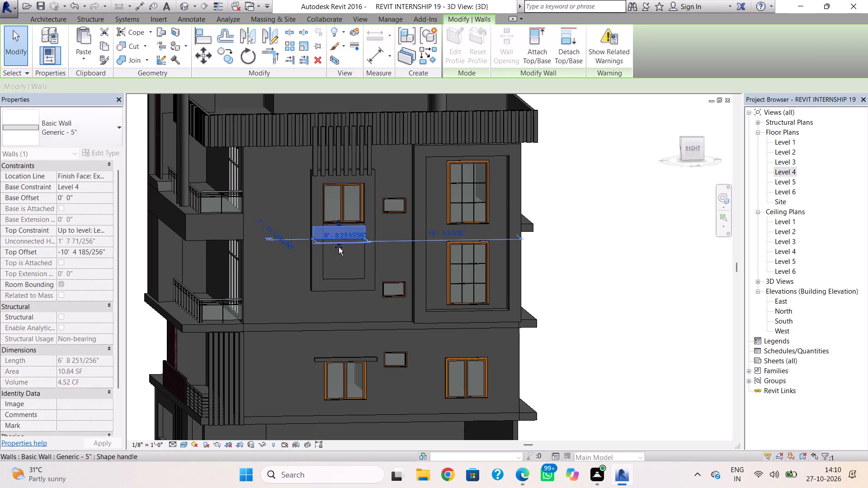
{"action": "left_click_drag", "start_coordinate": [339, 247], "coordinate": [342, 326]}
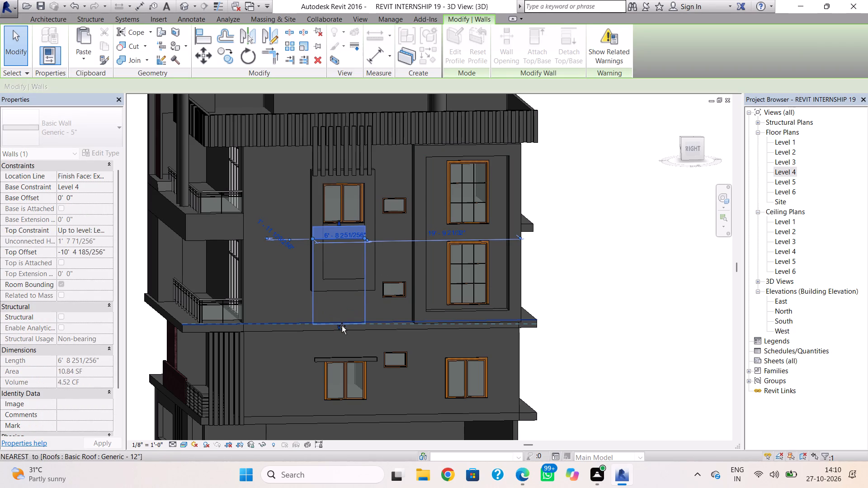
{"action": "left_click_drag", "start_coordinate": [342, 326], "coordinate": [342, 325]}
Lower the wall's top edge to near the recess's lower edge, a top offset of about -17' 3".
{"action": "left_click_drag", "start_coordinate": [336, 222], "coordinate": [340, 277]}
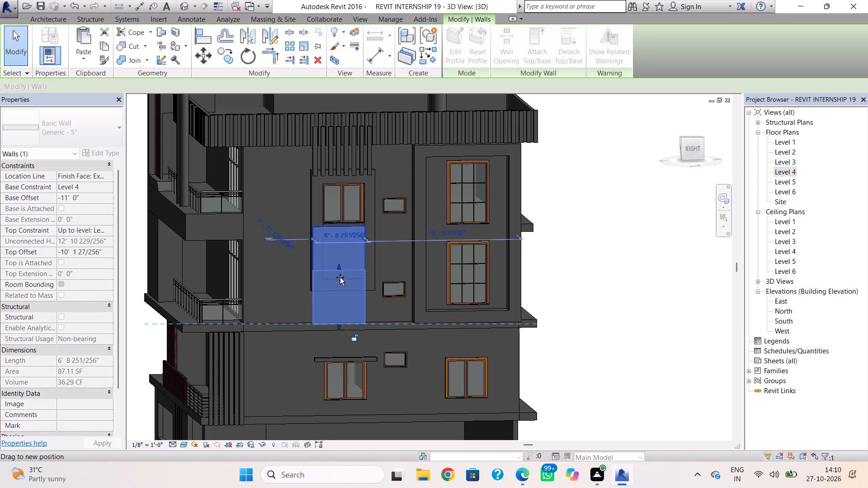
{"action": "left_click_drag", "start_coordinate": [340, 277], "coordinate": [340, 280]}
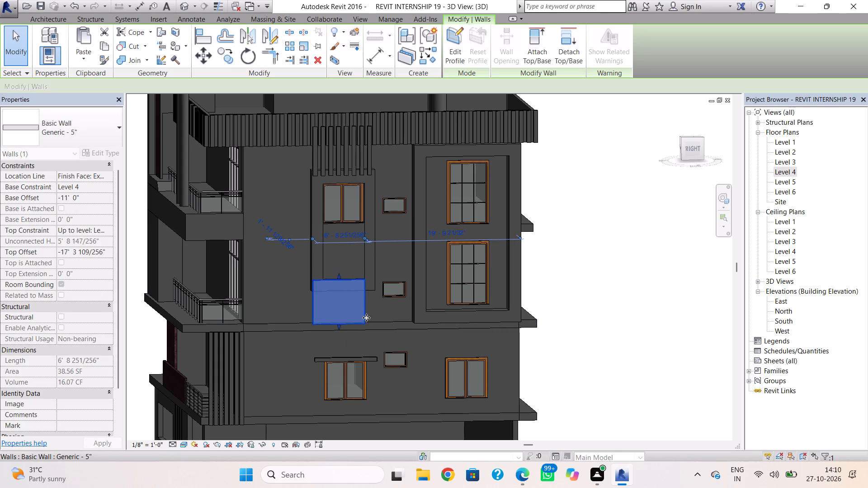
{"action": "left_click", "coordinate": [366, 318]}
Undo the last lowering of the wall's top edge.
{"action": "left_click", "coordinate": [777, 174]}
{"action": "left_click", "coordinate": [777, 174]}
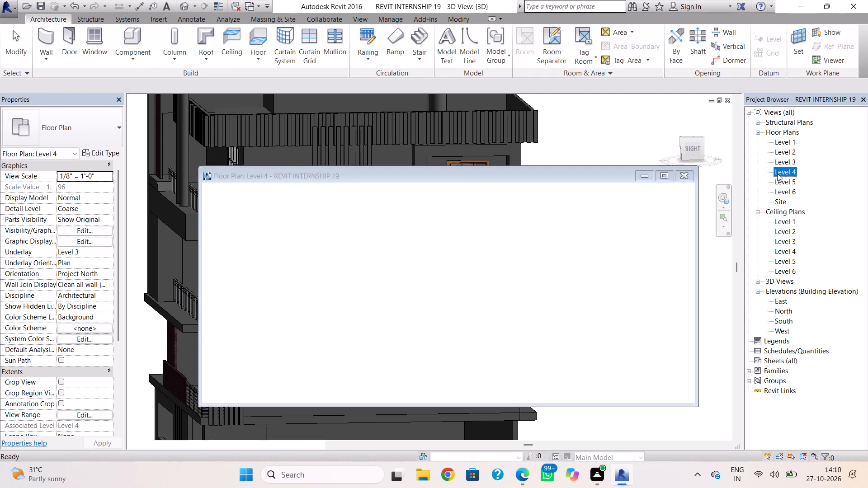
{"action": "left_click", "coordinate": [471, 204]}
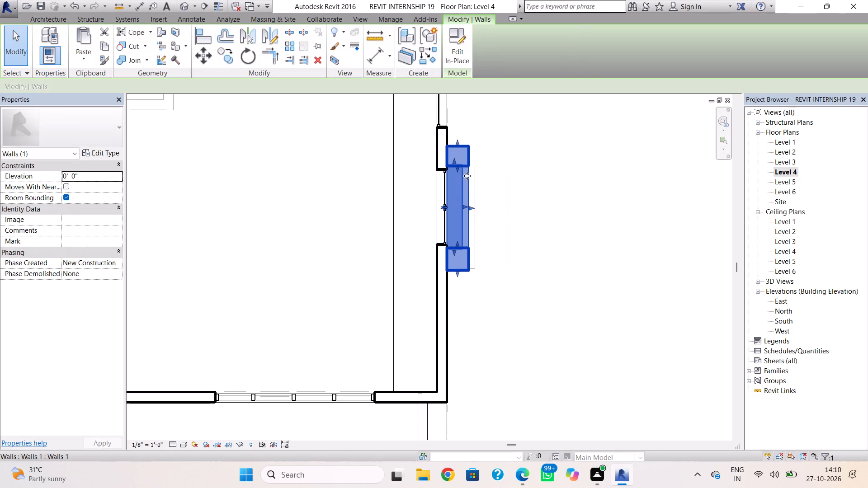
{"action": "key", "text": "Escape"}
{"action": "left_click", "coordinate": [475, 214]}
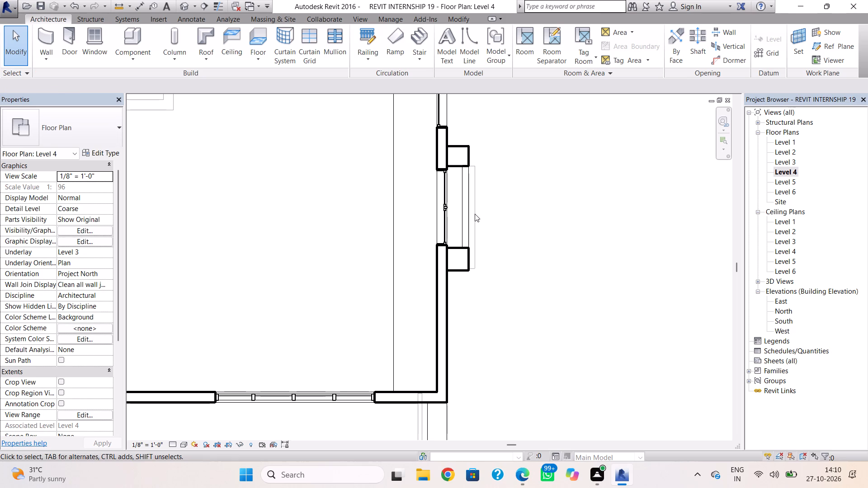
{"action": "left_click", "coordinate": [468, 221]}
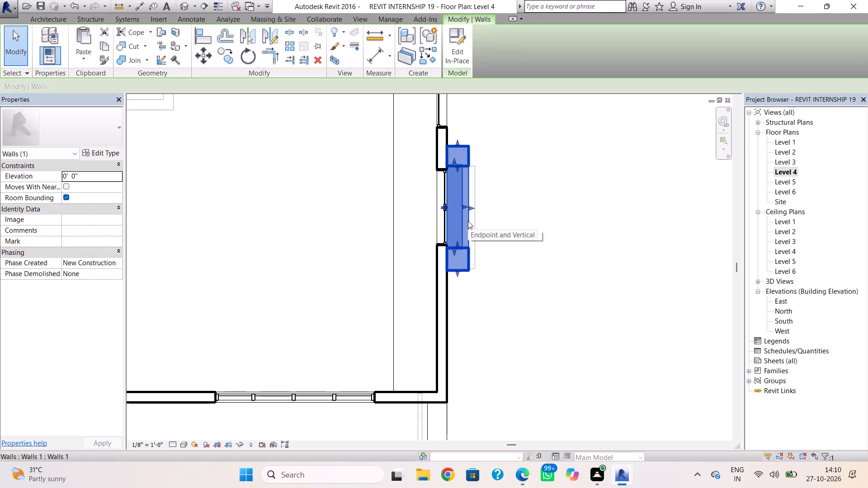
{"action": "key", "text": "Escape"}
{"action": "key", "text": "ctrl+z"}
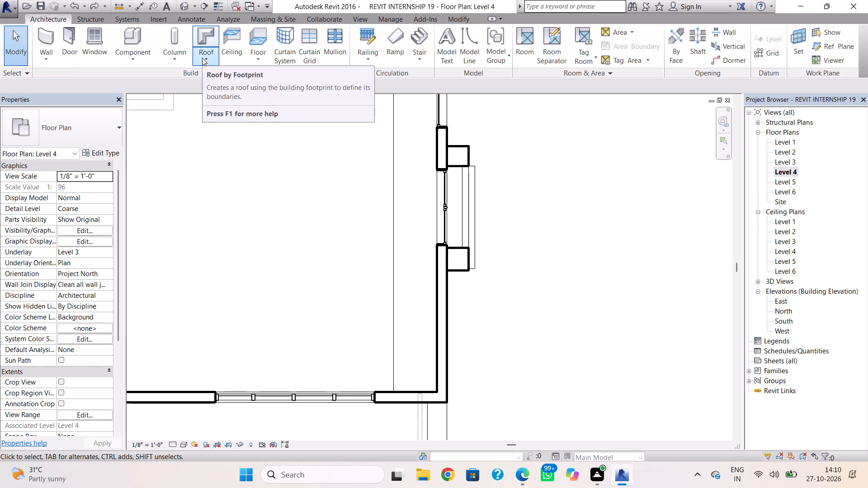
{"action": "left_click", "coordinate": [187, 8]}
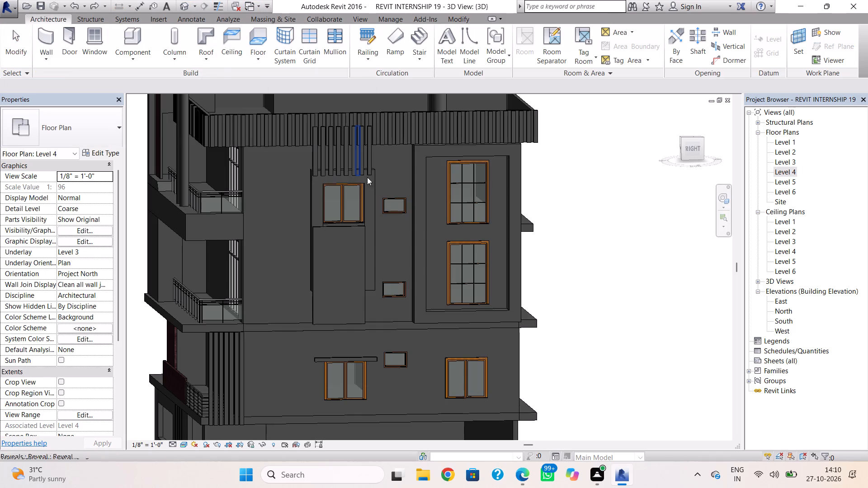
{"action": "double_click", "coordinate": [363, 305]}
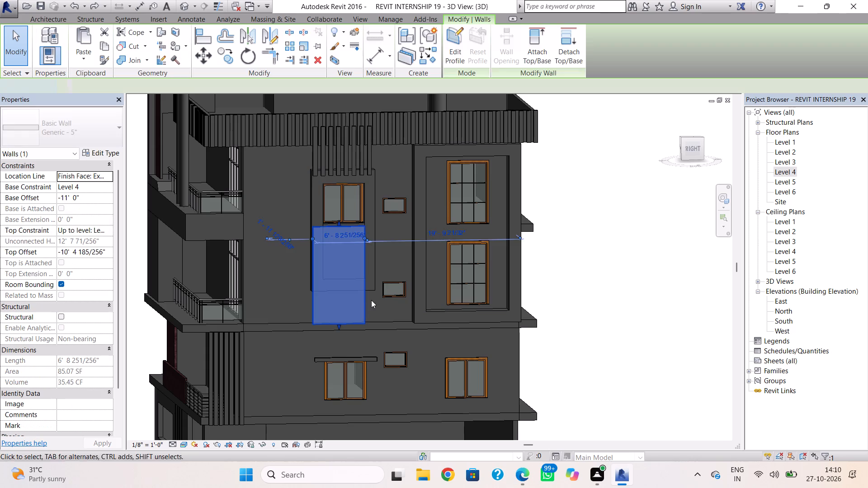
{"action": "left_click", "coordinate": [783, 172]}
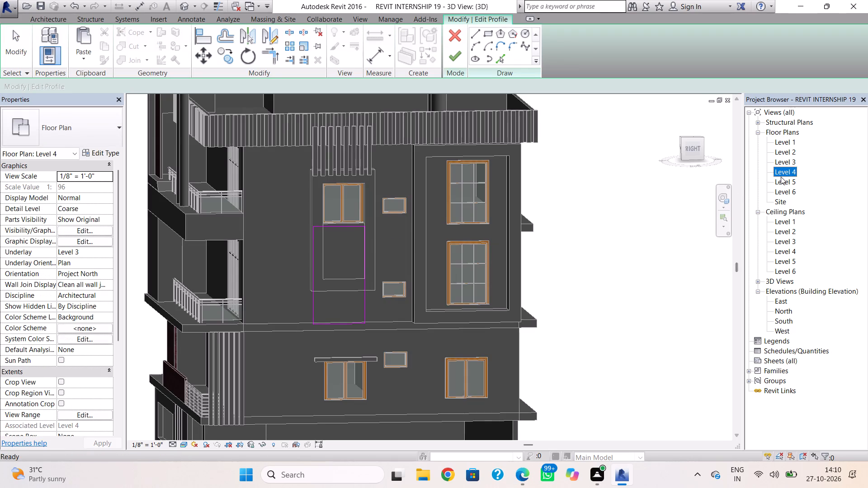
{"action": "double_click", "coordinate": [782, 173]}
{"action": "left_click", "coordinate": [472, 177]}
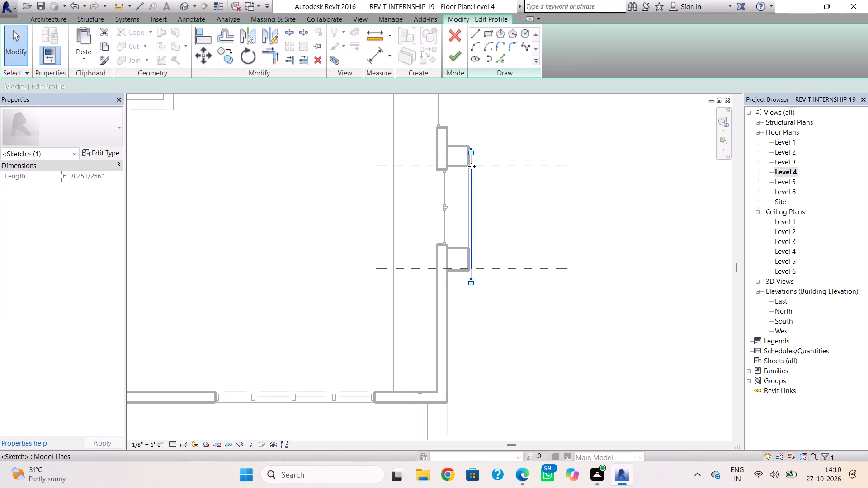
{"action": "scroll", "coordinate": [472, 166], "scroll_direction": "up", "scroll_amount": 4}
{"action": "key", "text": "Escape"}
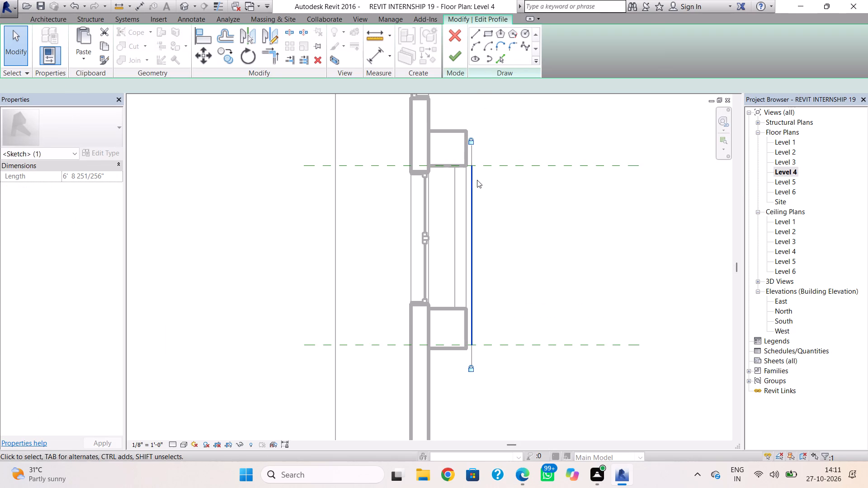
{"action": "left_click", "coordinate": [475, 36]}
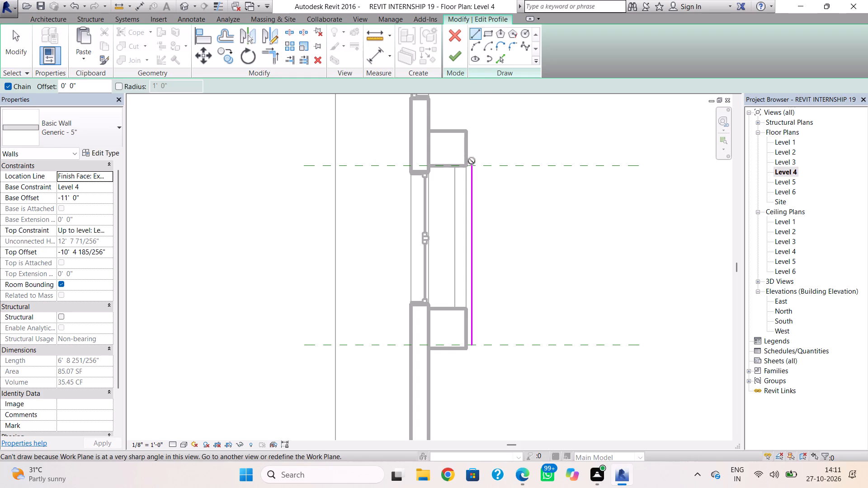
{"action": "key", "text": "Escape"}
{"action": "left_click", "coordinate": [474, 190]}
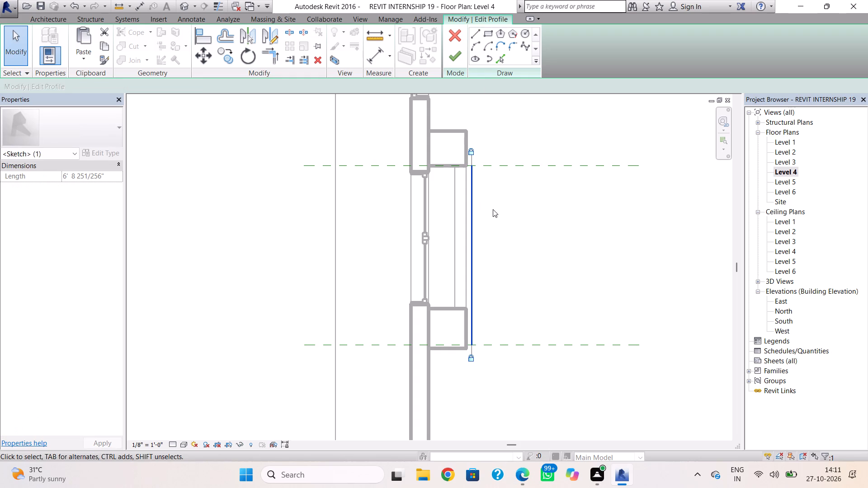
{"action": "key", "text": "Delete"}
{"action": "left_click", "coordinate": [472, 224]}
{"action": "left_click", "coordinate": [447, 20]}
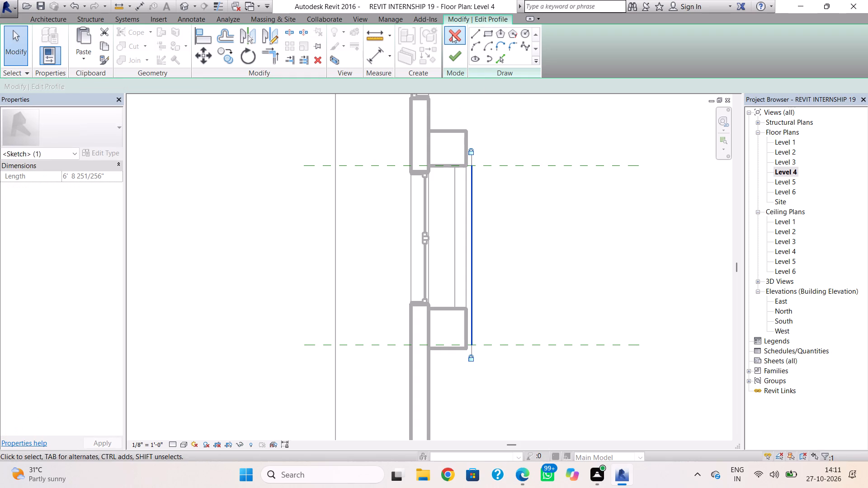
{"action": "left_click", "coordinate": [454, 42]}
Stretch both ends of the wall in plan to the window surround's outer corners, for a length of about 8' 2".
{"action": "left_click", "coordinate": [462, 250]}
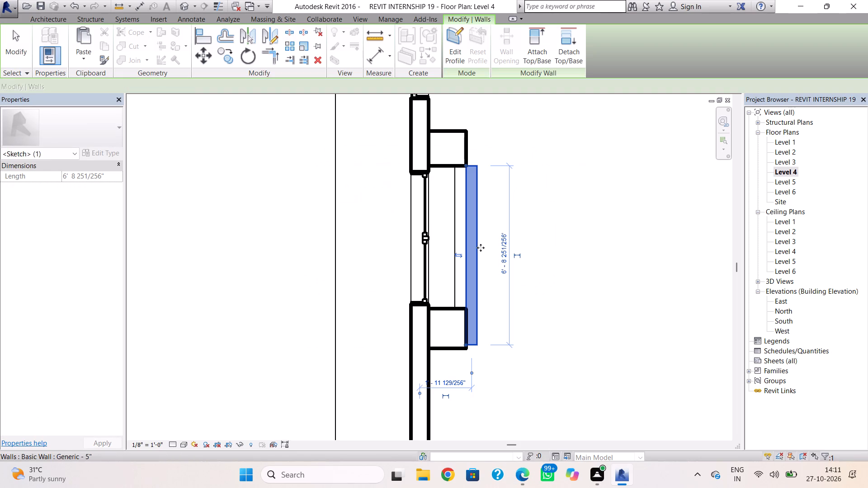
{"action": "left_click_drag", "start_coordinate": [466, 164], "coordinate": [465, 146]}
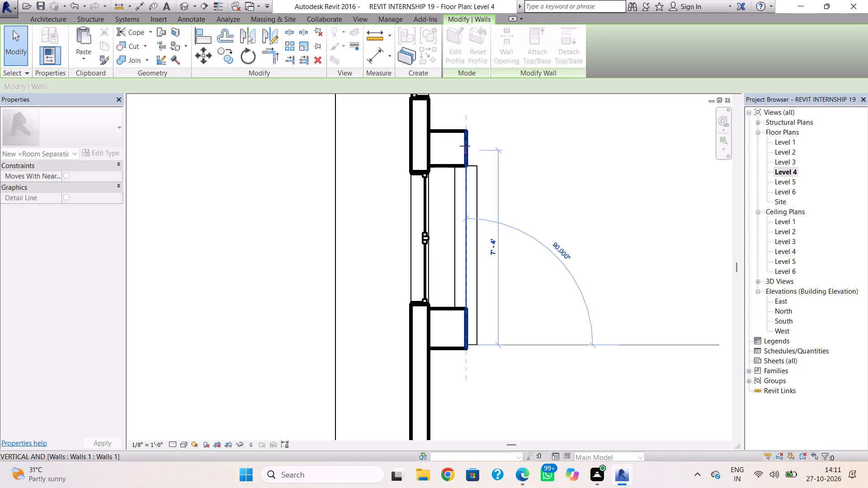
{"action": "left_click_drag", "start_coordinate": [465, 146], "coordinate": [465, 132]}
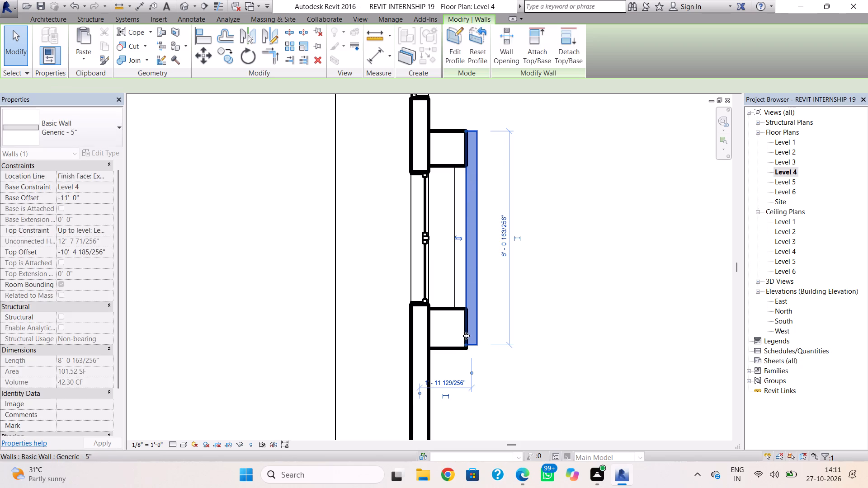
{"action": "left_click_drag", "start_coordinate": [466, 343], "coordinate": [466, 348]}
{"action": "left_click", "coordinate": [551, 312]}
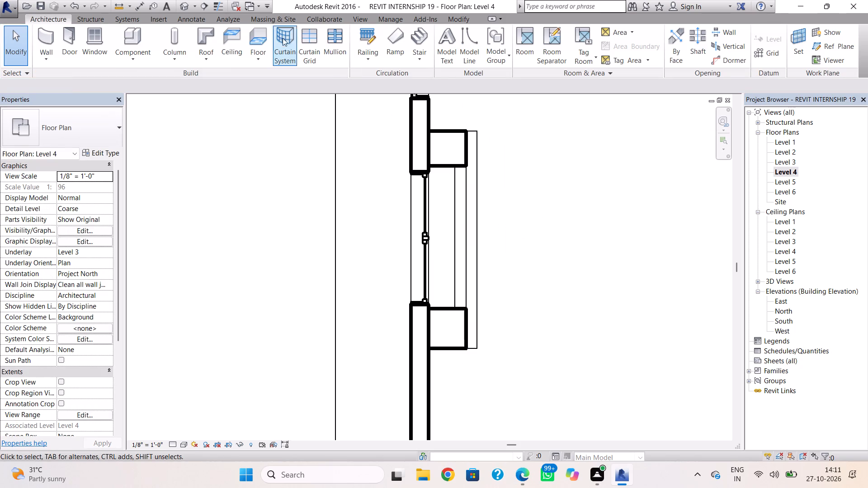
In the 3D view, lower the widened wall's top edge slightly above the recess's lower edge, a top offset of about -16' 3".
{"action": "left_click", "coordinate": [184, 5]}
{"action": "scroll", "coordinate": [314, 310], "scroll_direction": "up", "scroll_amount": 2}
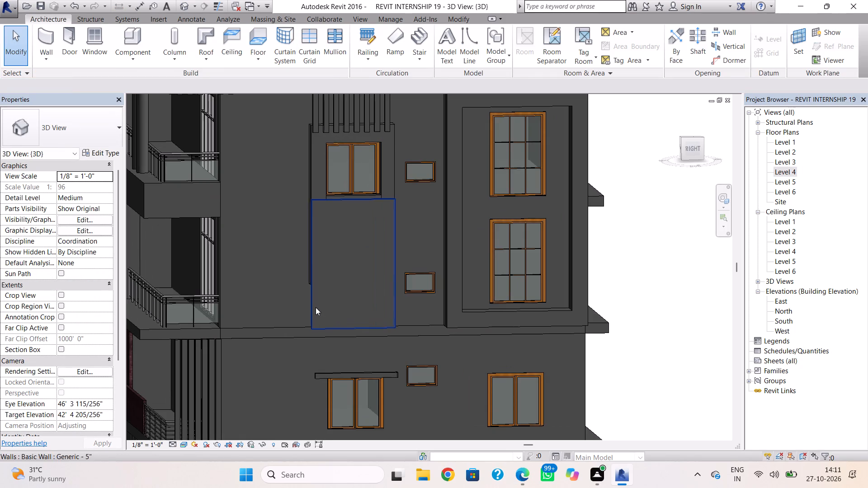
{"action": "left_click", "coordinate": [341, 205]}
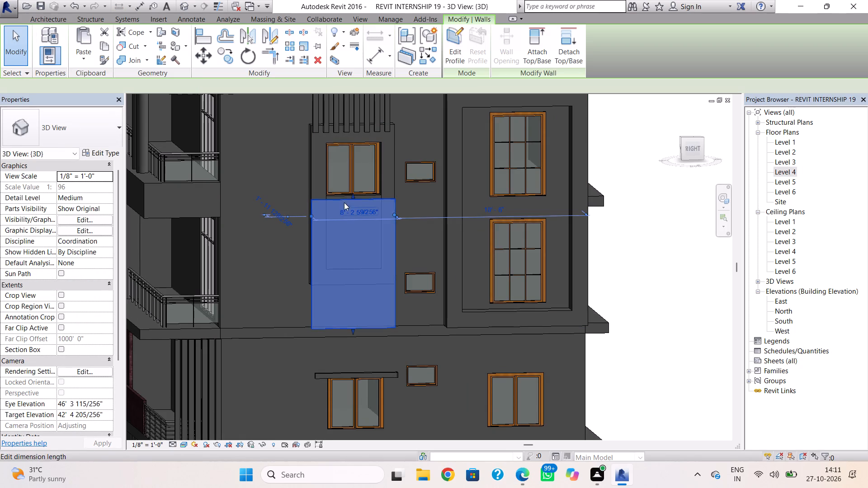
{"action": "left_click_drag", "start_coordinate": [350, 196], "coordinate": [359, 257]}
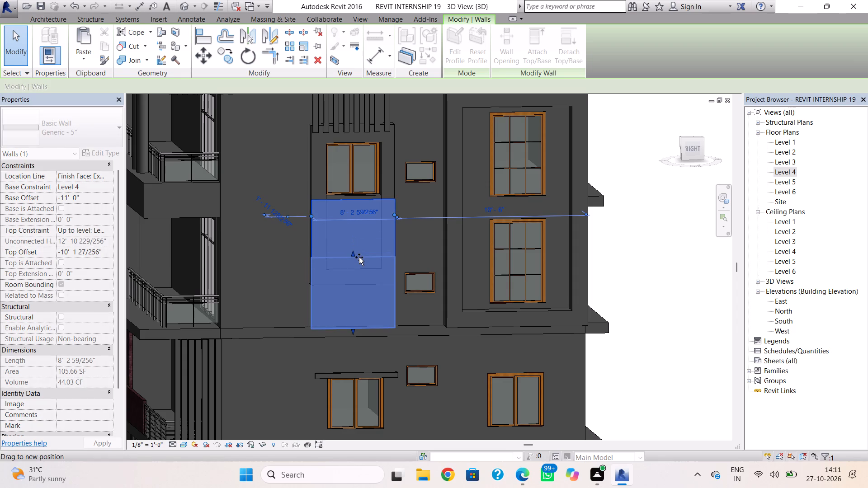
{"action": "left_click_drag", "start_coordinate": [359, 257], "coordinate": [361, 259]}
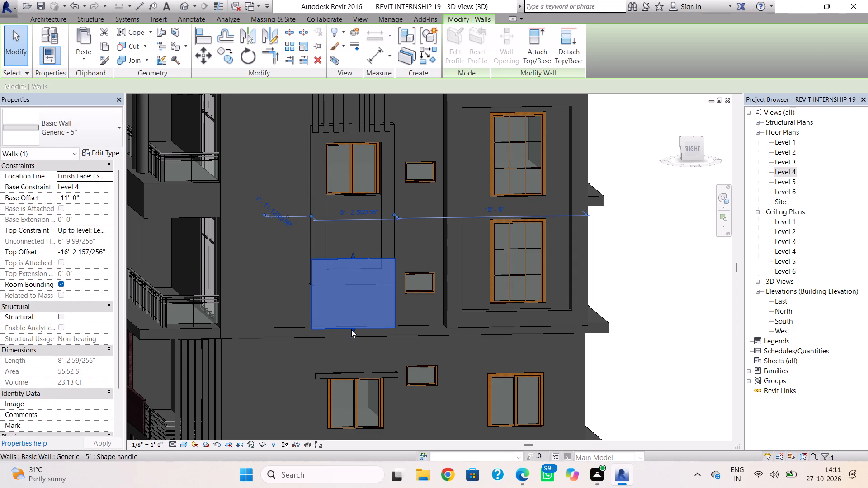
Cut a vertical wall reveal near the left end of the wall panel below the double casement window's recess.
{"action": "left_click", "coordinate": [352, 330]}
{"action": "key", "text": "Escape"}
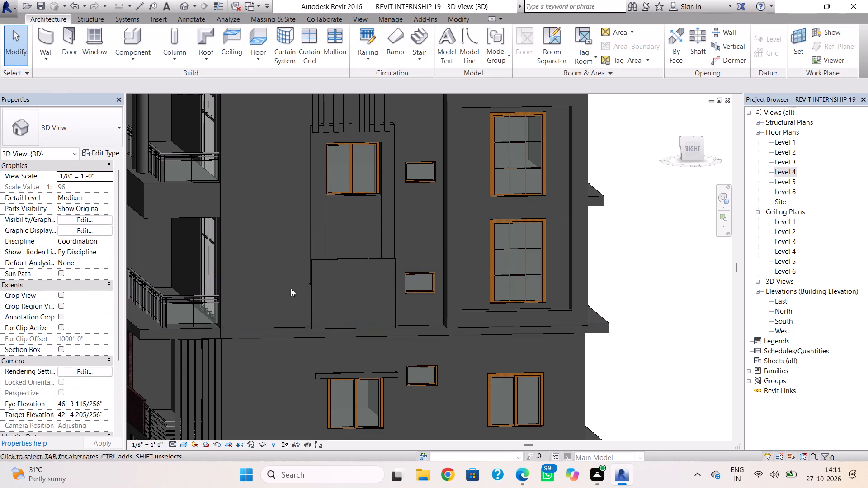
{"action": "left_click", "coordinate": [40, 64]}
{"action": "left_click", "coordinate": [35, 166]}
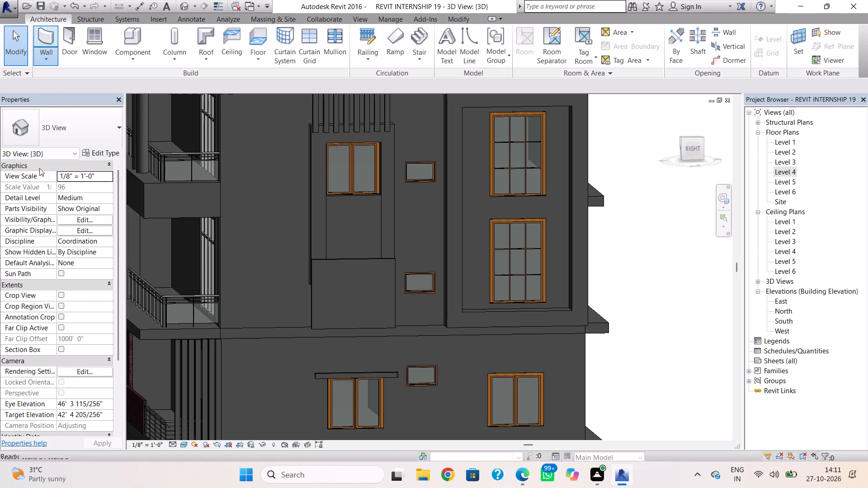
{"action": "left_click", "coordinate": [320, 299]}
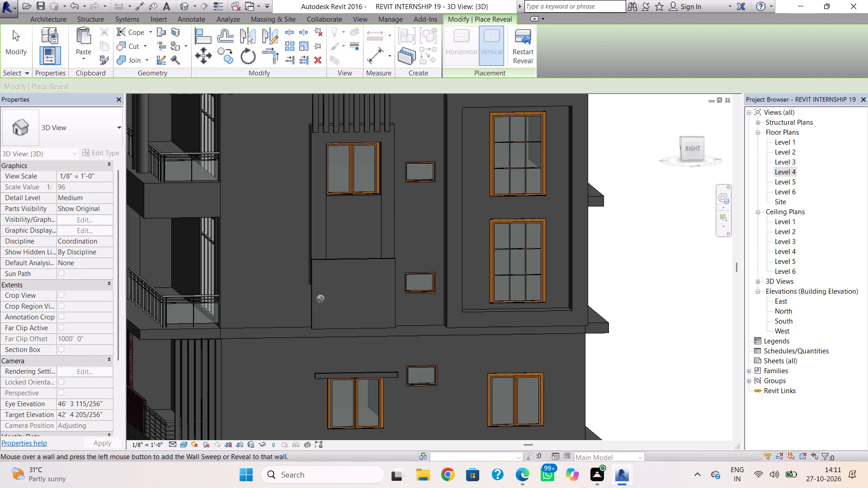
{"action": "left_click", "coordinate": [321, 299]}
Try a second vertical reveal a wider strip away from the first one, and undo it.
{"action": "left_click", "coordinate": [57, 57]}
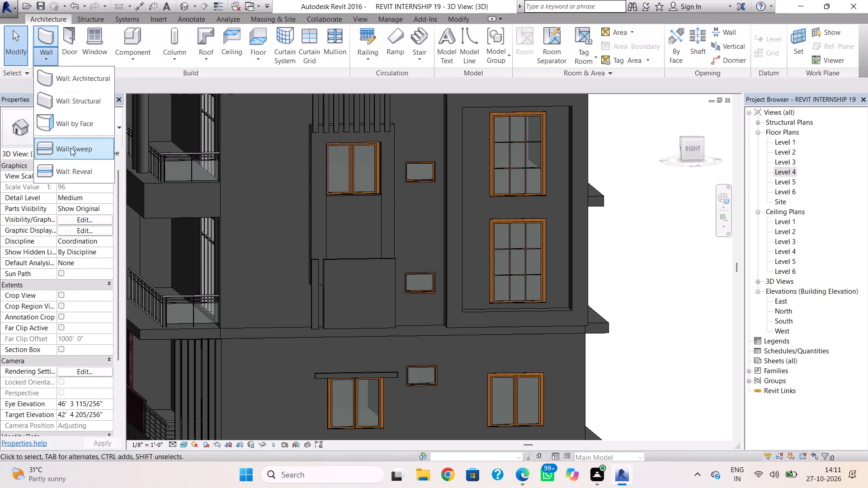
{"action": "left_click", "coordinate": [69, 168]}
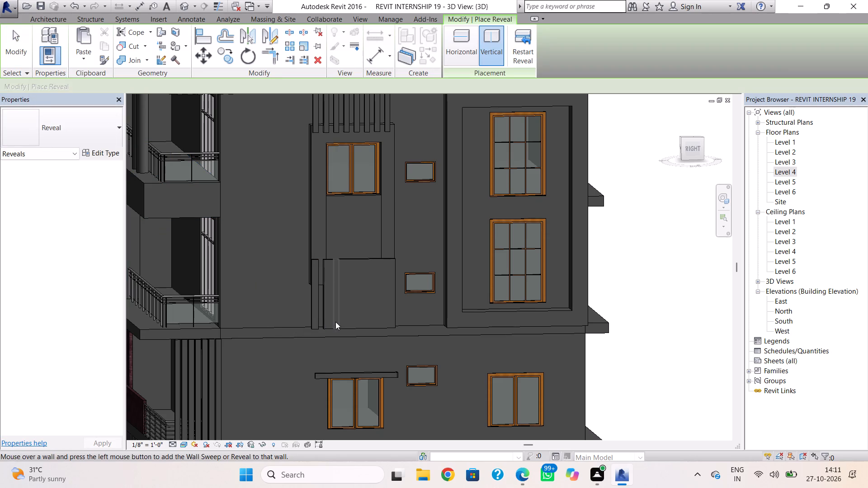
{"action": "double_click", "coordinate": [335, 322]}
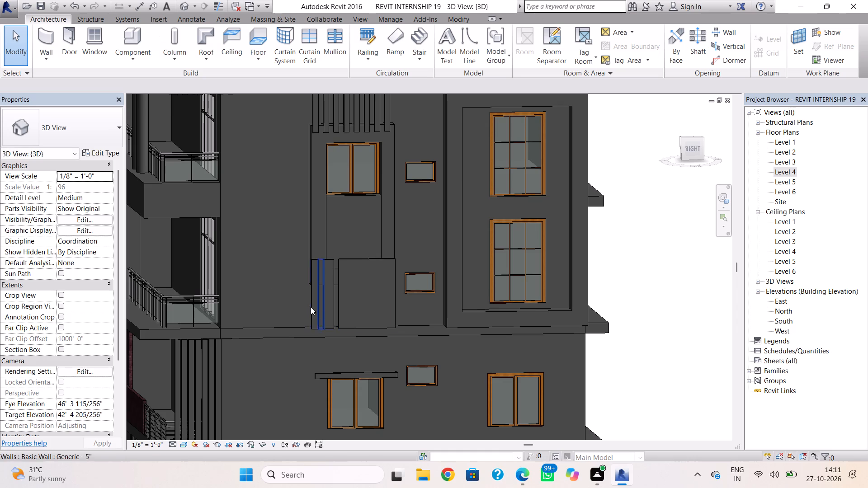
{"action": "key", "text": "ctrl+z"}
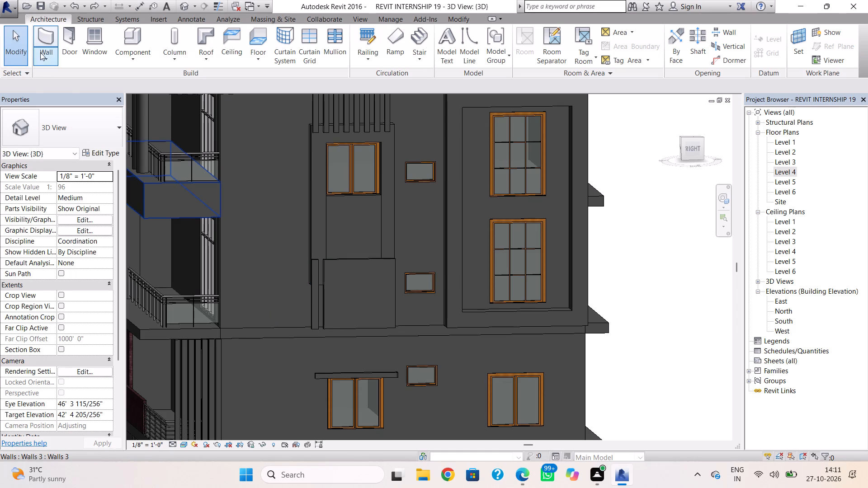
Cut three more vertical reveals in the lower panel rightward from the first, leaving narrow, evenly spaced slats between them.
{"action": "left_click", "coordinate": [41, 52]}
{"action": "right_click_drag", "start_coordinate": [344, 324], "coordinate": [320, 307], "text": "shift"}
{"action": "right_click_drag", "start_coordinate": [353, 310], "coordinate": [335, 312], "text": "shift"}
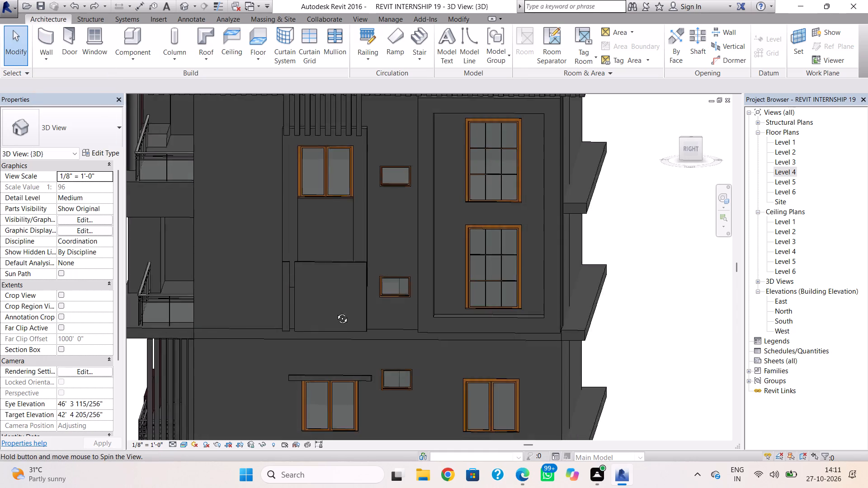
{"action": "right_click_drag", "start_coordinate": [335, 312], "coordinate": [341, 304], "text": "shift"}
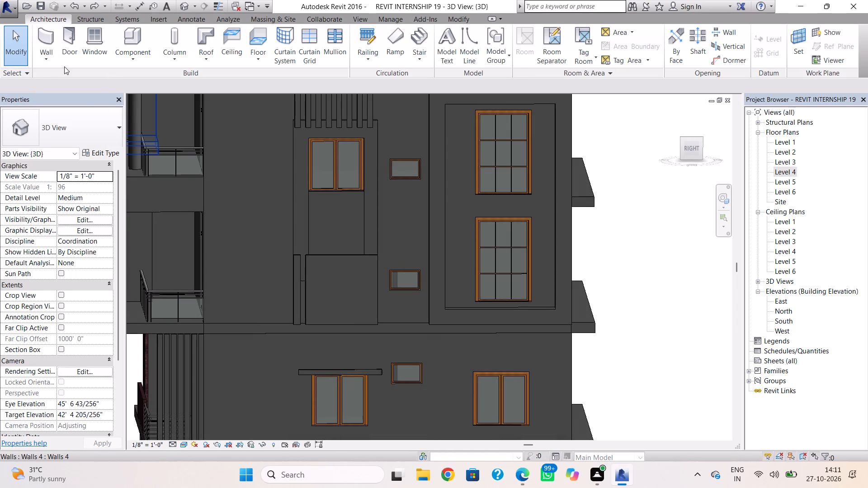
{"action": "left_click", "coordinate": [50, 58]}
{"action": "left_click", "coordinate": [68, 165]}
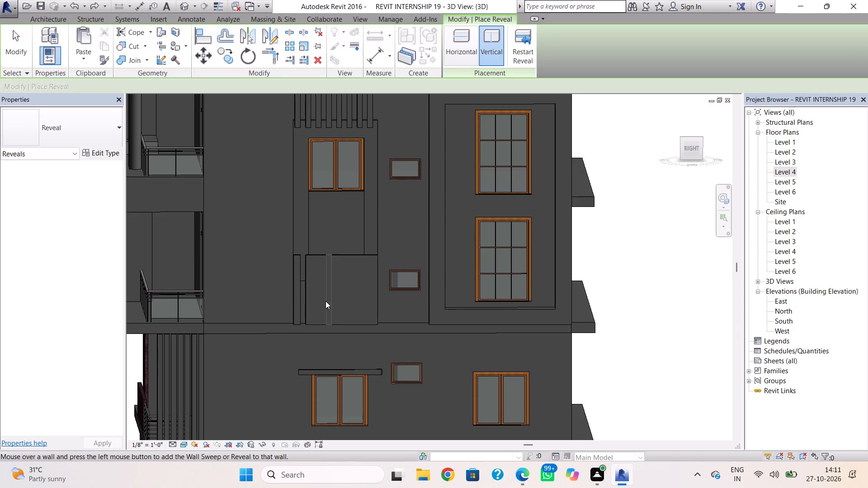
{"action": "double_click", "coordinate": [311, 299]}
{"action": "left_click", "coordinate": [53, 55]}
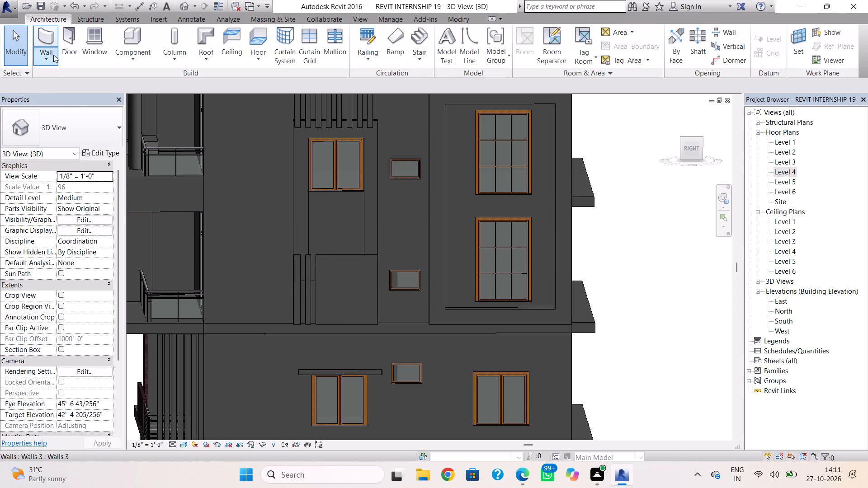
{"action": "left_click", "coordinate": [66, 172]}
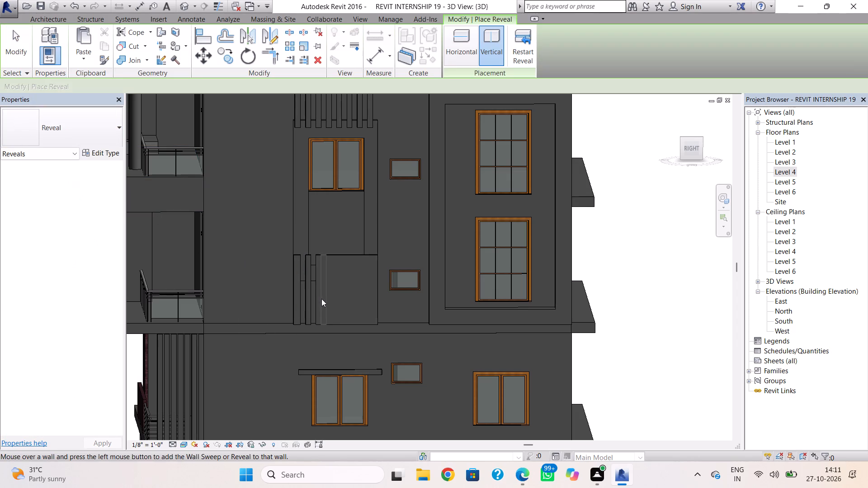
{"action": "double_click", "coordinate": [323, 302]}
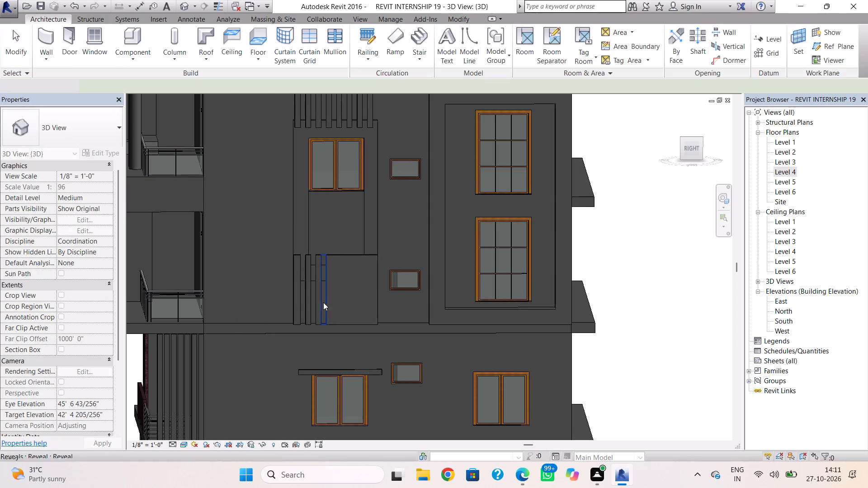
{"action": "left_click", "coordinate": [46, 60]}
{"action": "left_click_drag", "start_coordinate": [64, 165], "coordinate": [70, 169]}
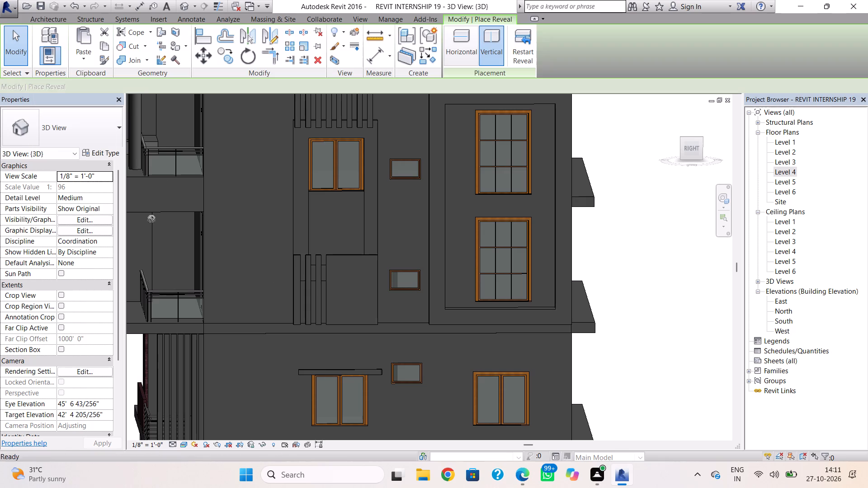
{"action": "double_click", "coordinate": [331, 298]}
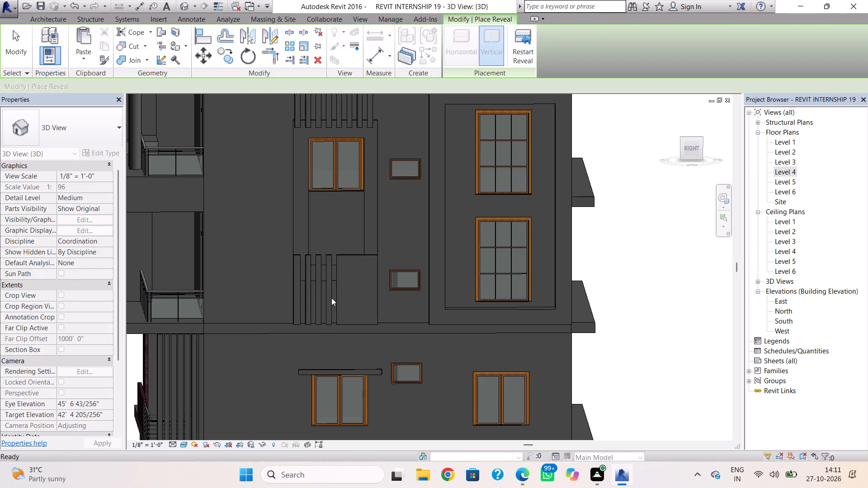
Continue the slat pattern with four more vertical reveals at the same spacing, the last at the lower panel's right end.
{"action": "left_click", "coordinate": [57, 61]}
{"action": "left_click", "coordinate": [67, 168]}
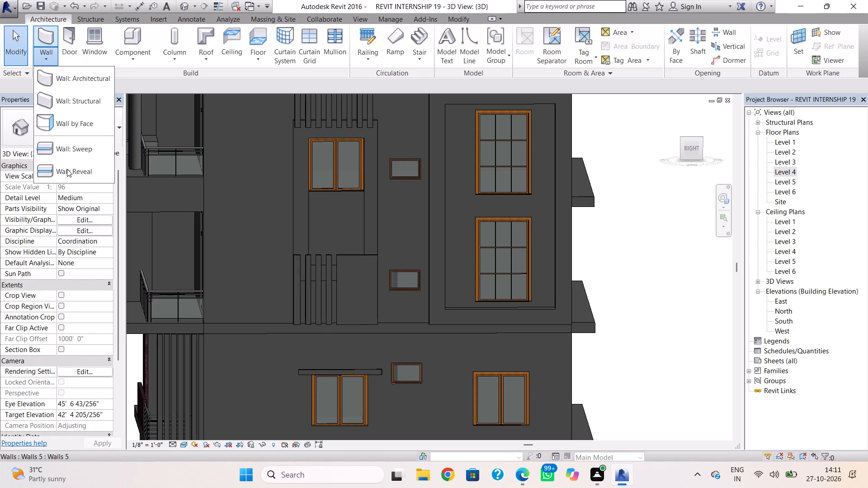
{"action": "double_click", "coordinate": [342, 321]}
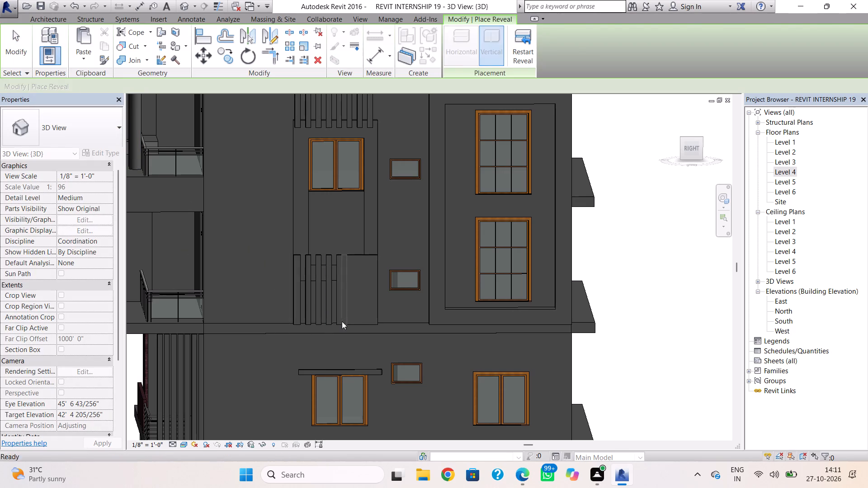
{"action": "left_click", "coordinate": [52, 62]}
{"action": "left_click", "coordinate": [73, 163]}
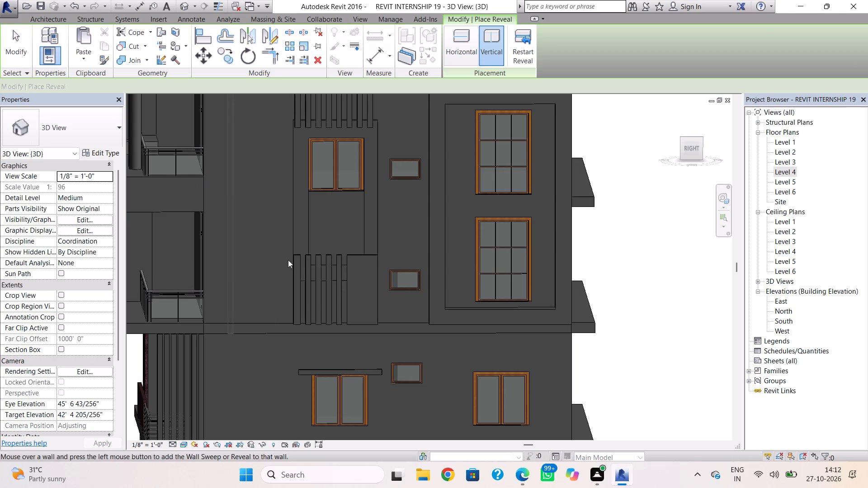
{"action": "double_click", "coordinate": [354, 292]}
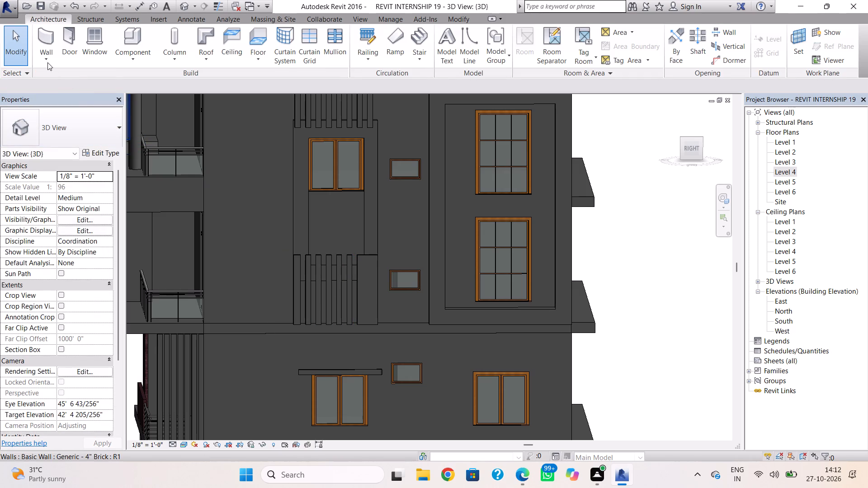
{"action": "left_click", "coordinate": [47, 62]}
{"action": "left_click", "coordinate": [70, 162]}
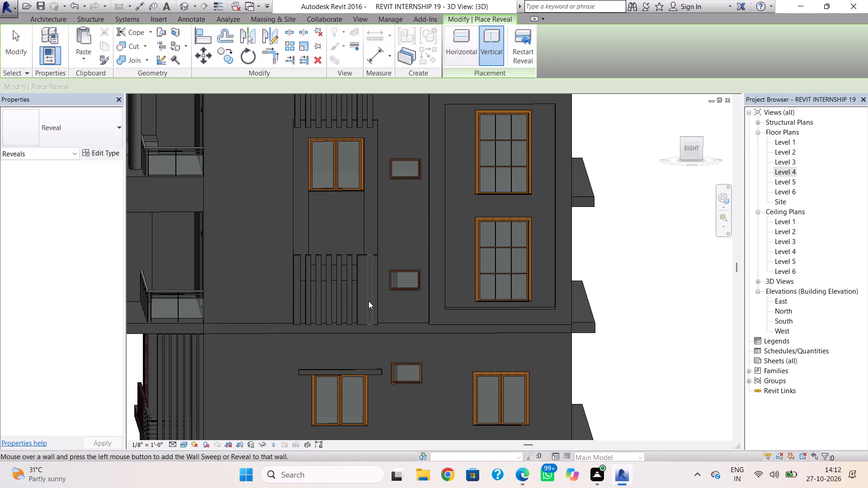
{"action": "double_click", "coordinate": [363, 306]}
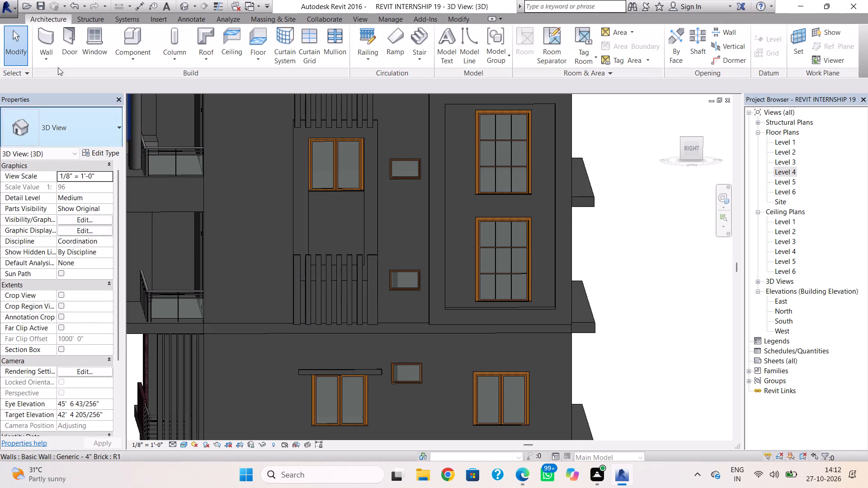
{"action": "left_click", "coordinate": [44, 60]}
{"action": "left_click", "coordinate": [68, 169]}
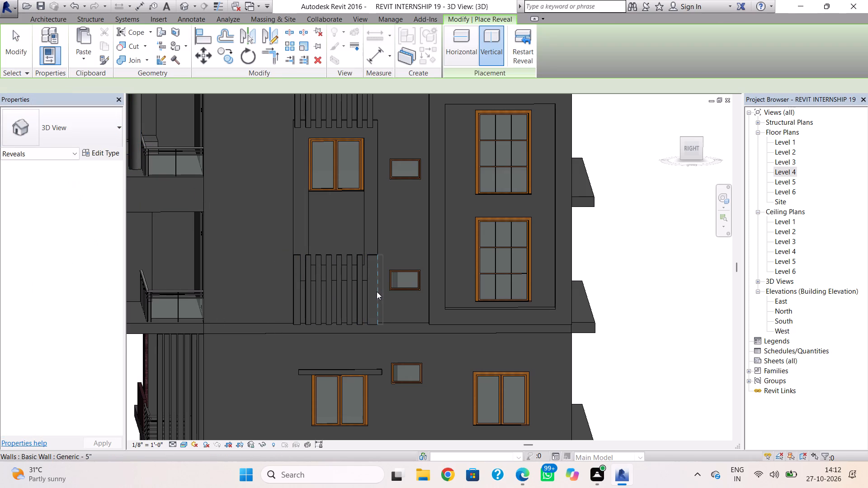
{"action": "scroll", "coordinate": [372, 292], "scroll_direction": "up", "scroll_amount": 4}
{"action": "double_click", "coordinate": [375, 288]}
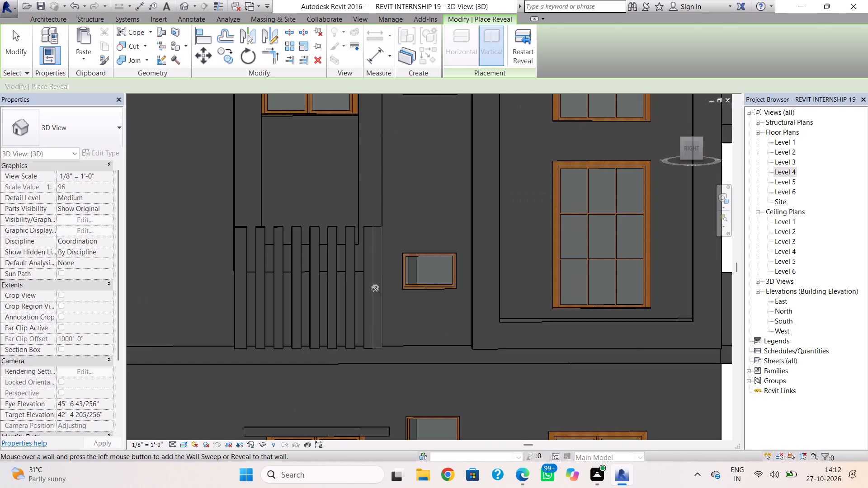
{"action": "key", "text": "Escape"}
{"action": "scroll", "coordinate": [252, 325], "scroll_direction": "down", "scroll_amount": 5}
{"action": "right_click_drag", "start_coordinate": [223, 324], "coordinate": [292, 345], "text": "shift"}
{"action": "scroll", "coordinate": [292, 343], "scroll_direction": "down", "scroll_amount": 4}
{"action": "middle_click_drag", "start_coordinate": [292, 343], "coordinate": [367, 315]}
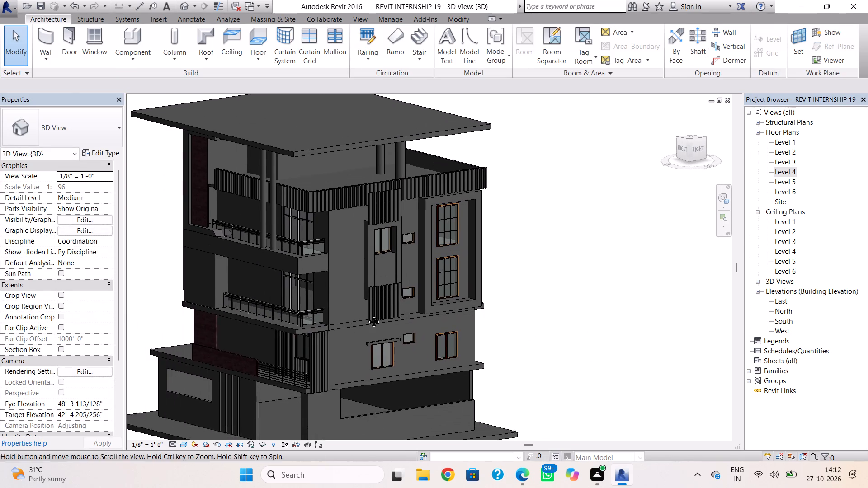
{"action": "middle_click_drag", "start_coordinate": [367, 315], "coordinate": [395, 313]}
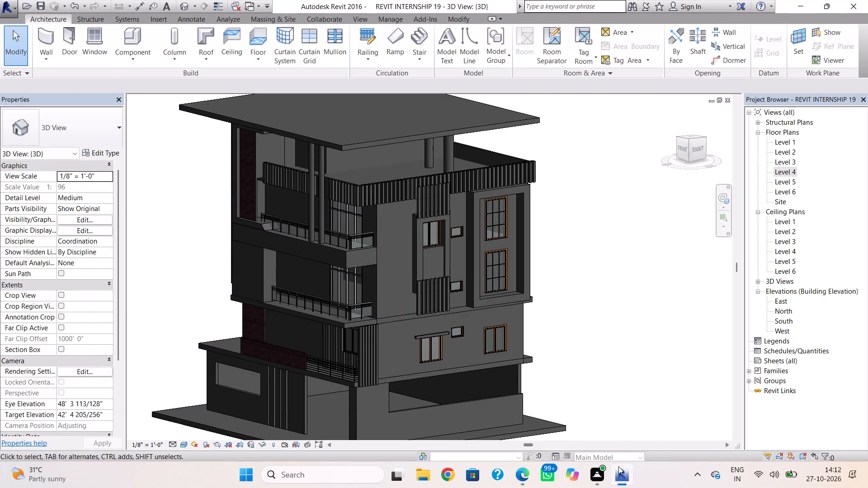
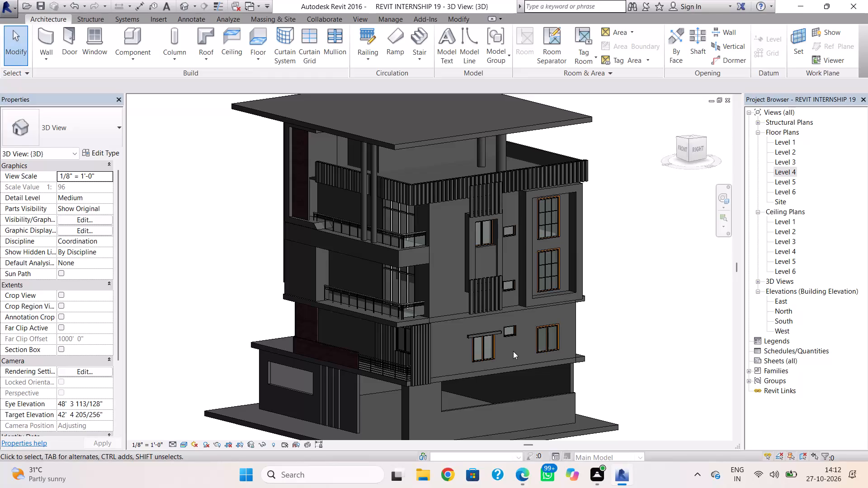
On the Level 1 floor plan, draw Generic - 5" walls enclosing a northwest corner room about 19'-8" by 28'-2".
{"action": "scroll", "coordinate": [463, 386], "scroll_direction": "down", "scroll_amount": 1}
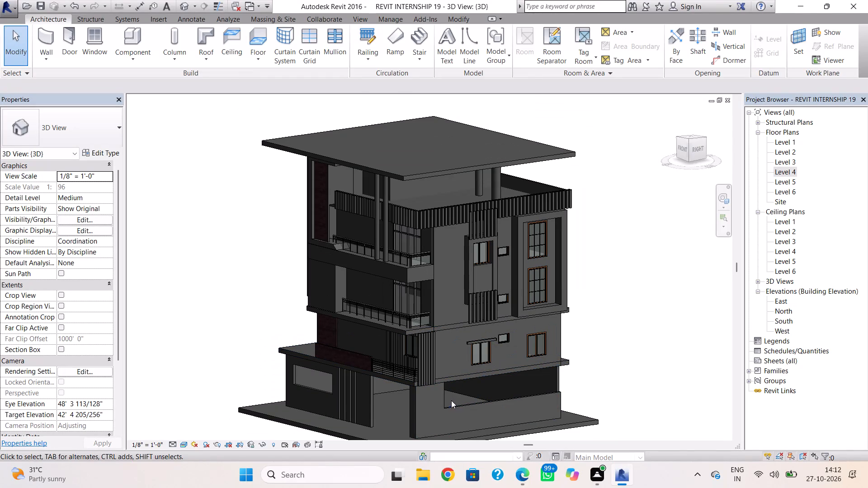
{"action": "double_click", "coordinate": [786, 140]}
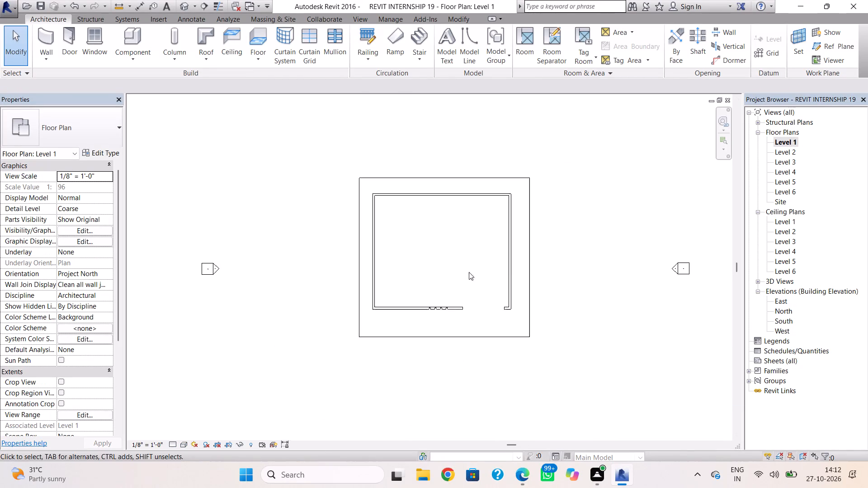
{"action": "scroll", "coordinate": [461, 279], "scroll_direction": "down", "scroll_amount": 2}
{"action": "middle_click_drag", "start_coordinate": [461, 282], "coordinate": [450, 307]}
{"action": "left_click", "coordinate": [39, 35]}
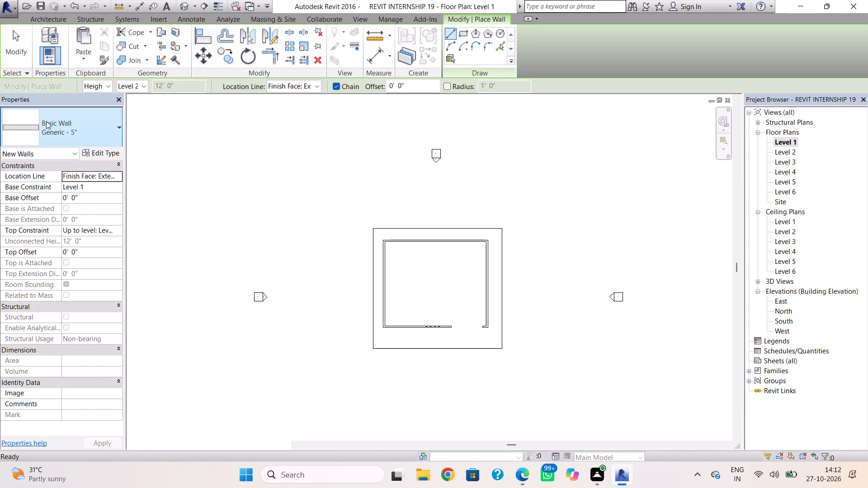
{"action": "left_click", "coordinate": [46, 121]}
{"action": "left_click", "coordinate": [75, 261]}
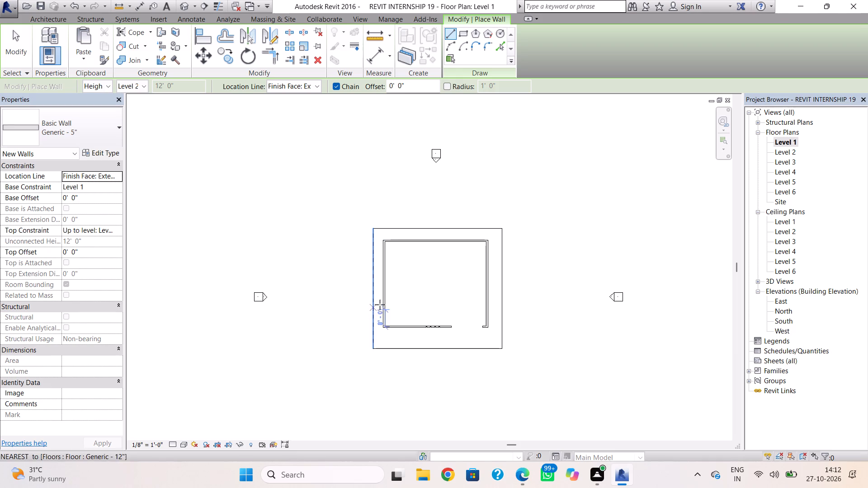
{"action": "left_click", "coordinate": [382, 300]}
{"action": "left_click", "coordinate": [424, 301]}
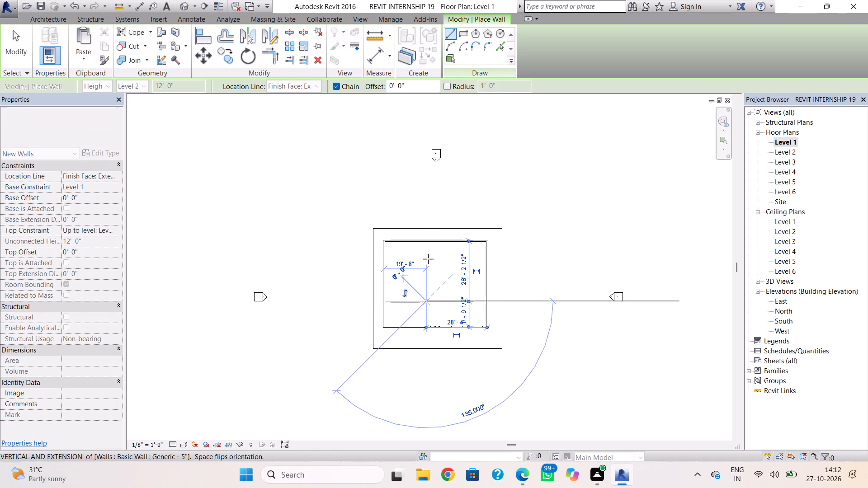
{"action": "left_click", "coordinate": [425, 242]}
Draw walls for a second room about 20' wide, adjoining the first room's east side and the north exterior wall.
{"action": "left_click", "coordinate": [429, 285]}
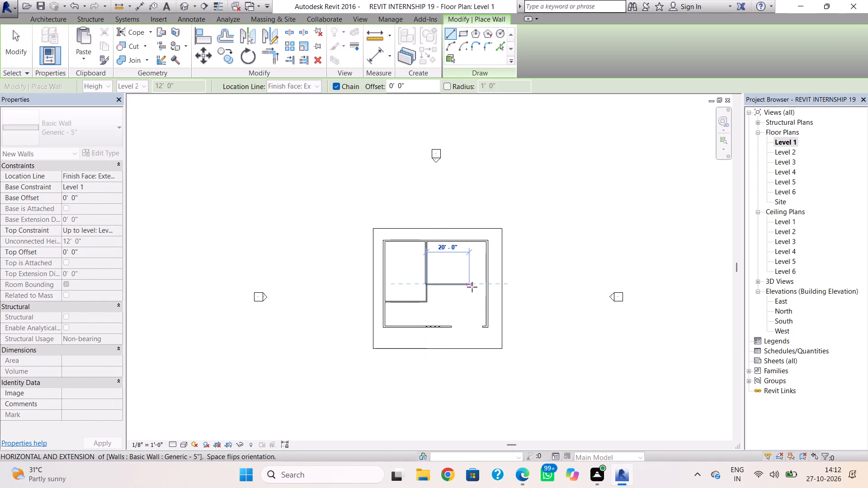
{"action": "left_click", "coordinate": [472, 287]}
{"action": "left_click", "coordinate": [468, 238]}
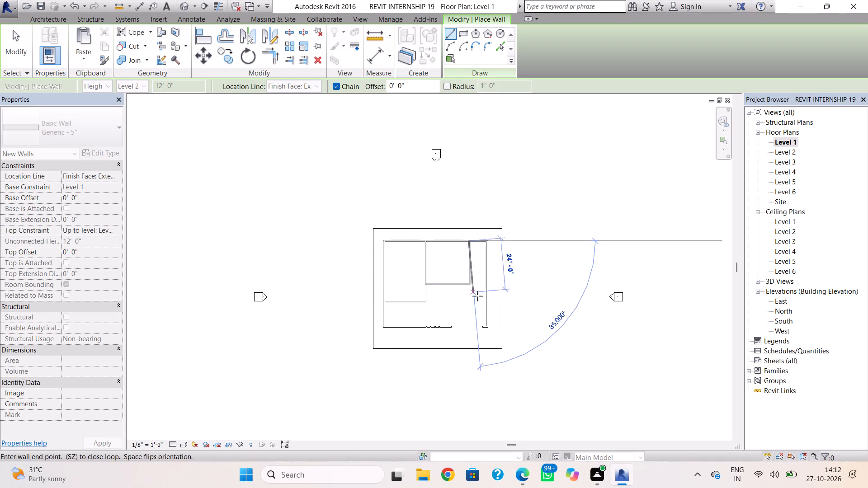
{"action": "key", "text": "Escape"}
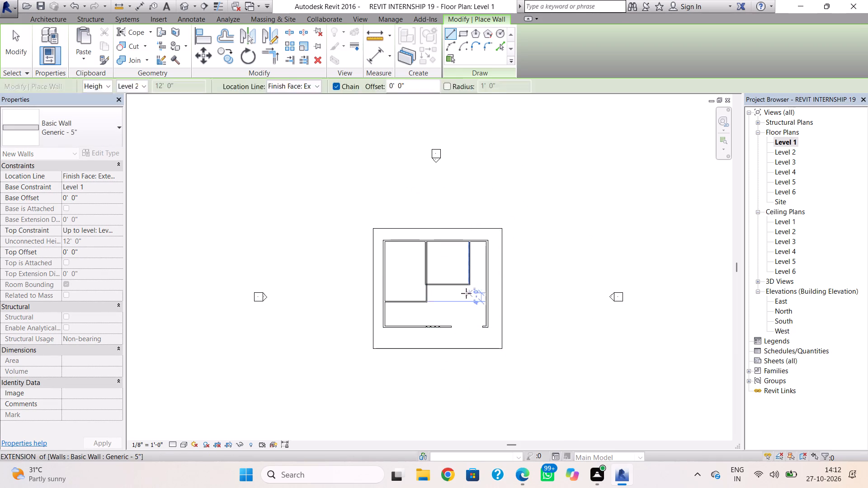
Draw an L-shaped wall from the second room's south wall, running south and turning east to meet the east exterior wall.
{"action": "left_click", "coordinate": [463, 288]}
{"action": "left_click", "coordinate": [466, 303]}
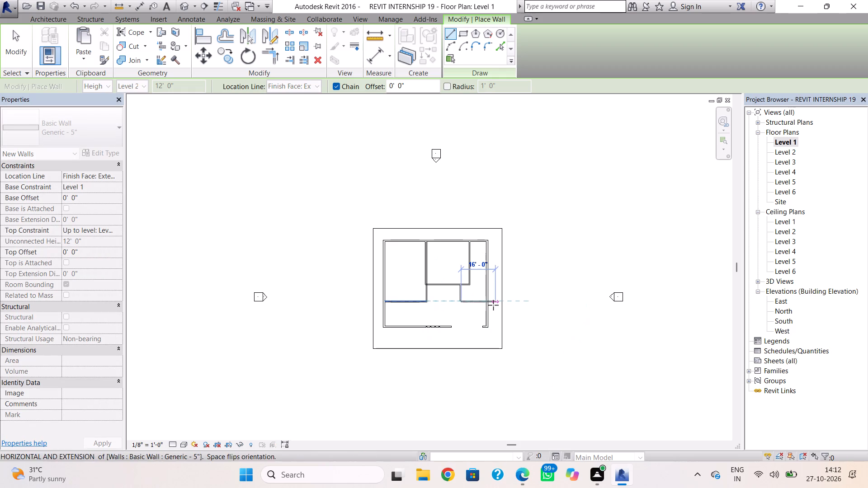
{"action": "left_click", "coordinate": [487, 303]}
{"action": "key", "text": "Escape"}
Draw a north-south partition from the south exterior wall to the first room's south wall, about 15'-8" from the west wall.
{"action": "left_click", "coordinate": [418, 300]}
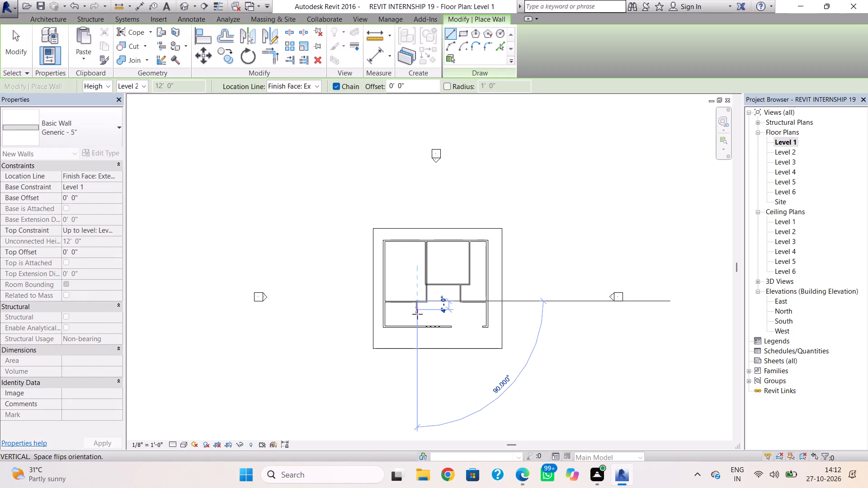
{"action": "key", "text": "Escape"}
{"action": "left_click", "coordinate": [416, 327]}
{"action": "left_click", "coordinate": [415, 303]}
{"action": "key", "text": "Escape"}
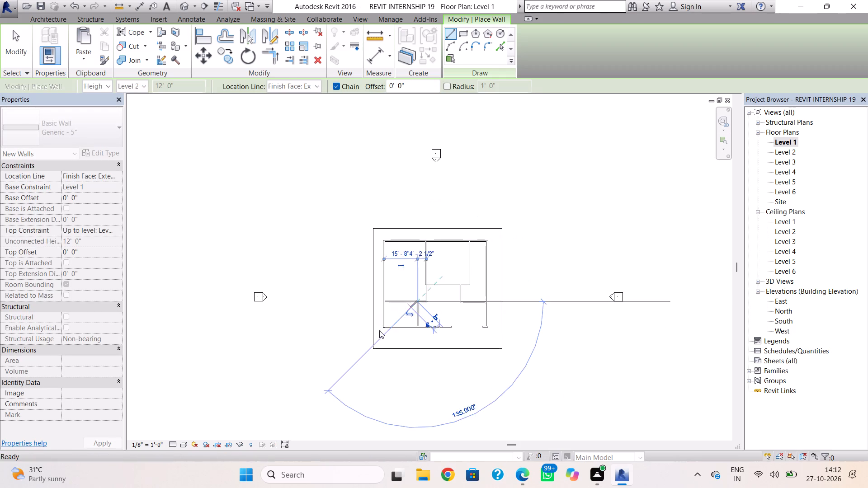
Return to the 3D view, end wall placement, and save the project with the whole building in view.
{"action": "left_click", "coordinate": [184, 9]}
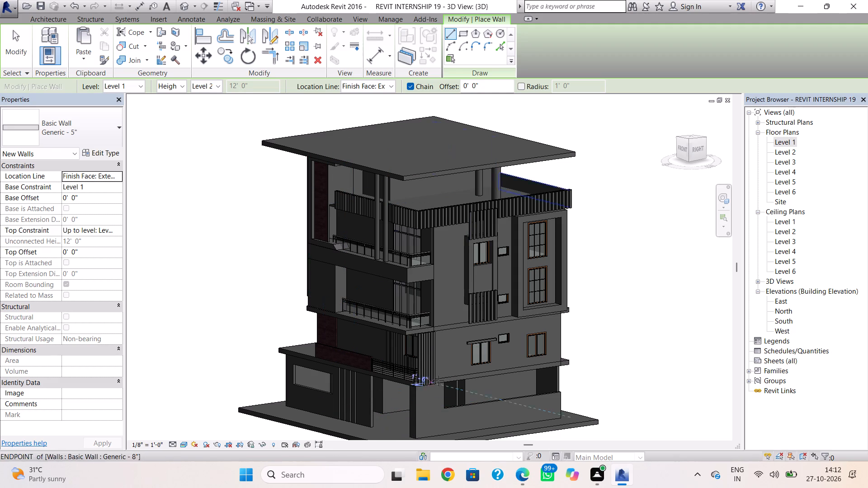
{"action": "middle_click_drag", "start_coordinate": [440, 379], "coordinate": [439, 391]}
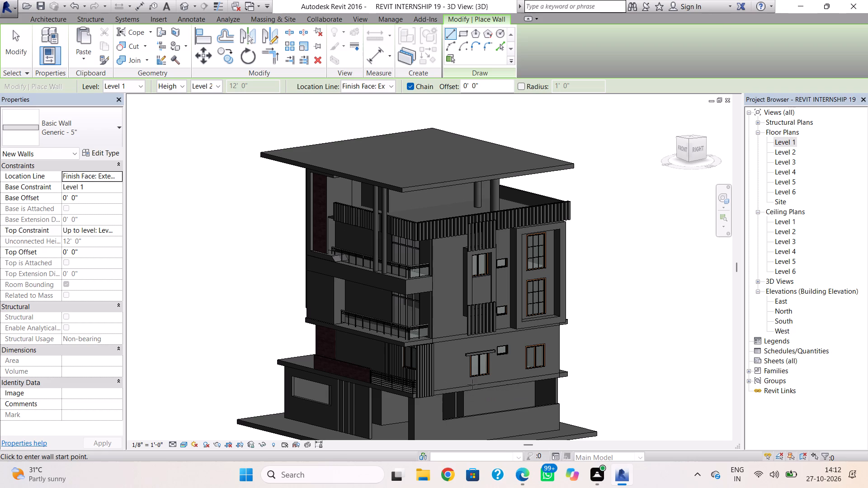
{"action": "key", "text": "Escape"}
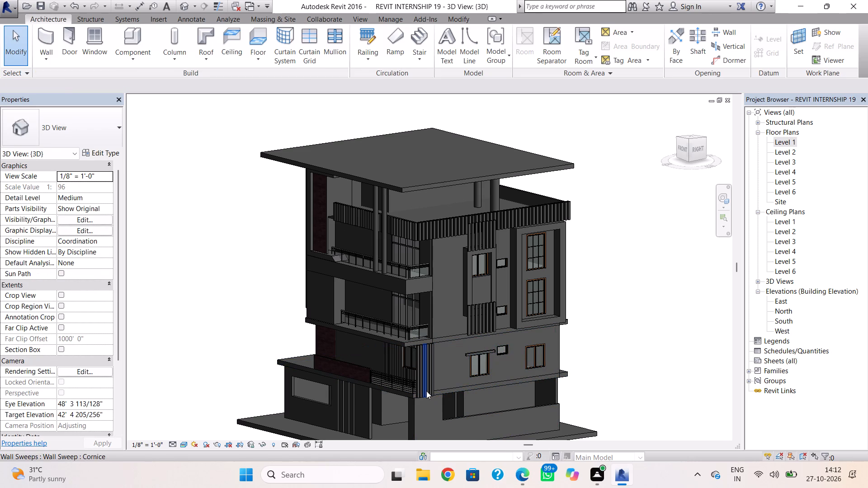
{"action": "scroll", "coordinate": [430, 386], "scroll_direction": "down", "scroll_amount": 1}
{"action": "middle_click_drag", "start_coordinate": [430, 386], "coordinate": [434, 325]}
{"action": "key", "text": "ctrl+s"}
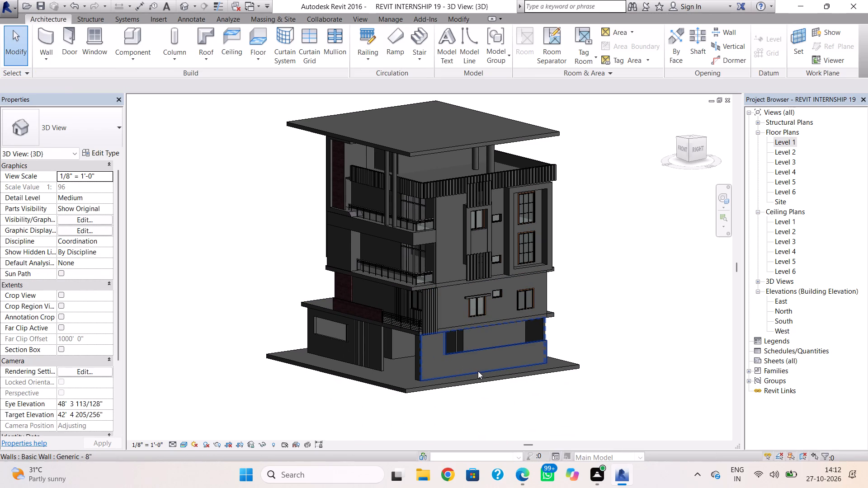
Print the 3D view with Microsoft Print to PDF, saving it to the Desktop folder as REVIT INTERNSHIP 19.
{"action": "key", "text": "ctrl+p"}
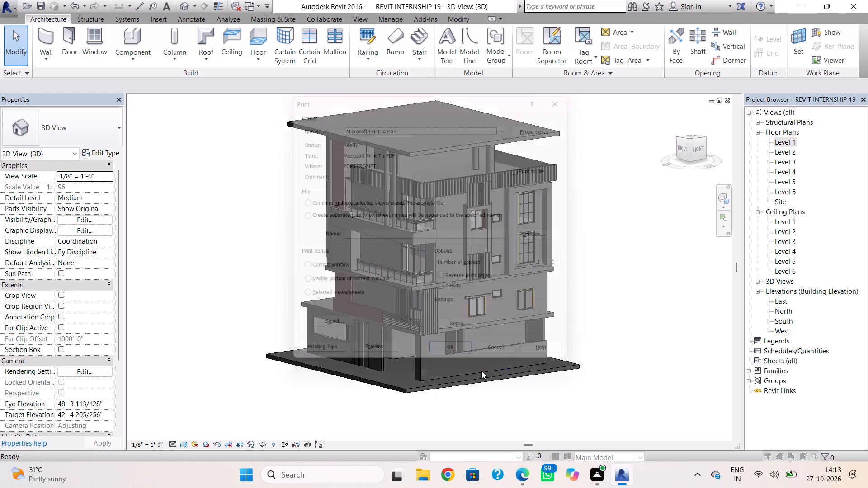
{"action": "left_click", "coordinate": [462, 363]}
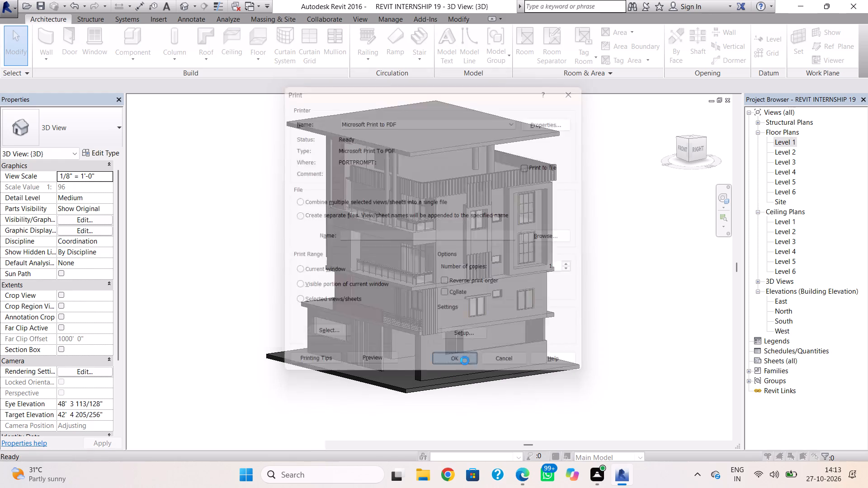
{"action": "left_click", "coordinate": [506, 263]}
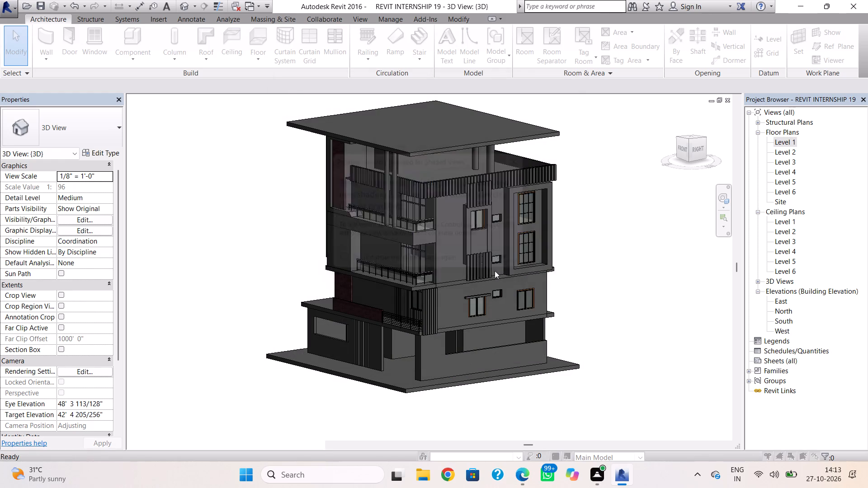
{"action": "type", "text": "REVIT INTERNSHIP 19"}
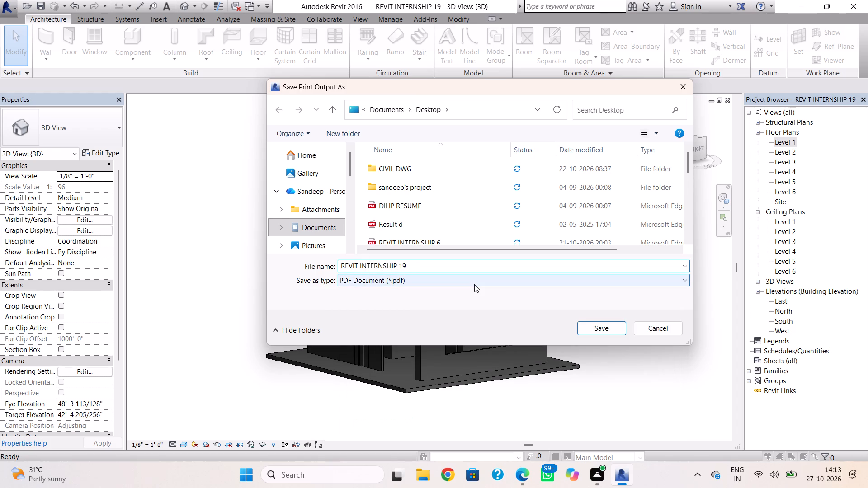
{"action": "left_click", "coordinate": [597, 329]}
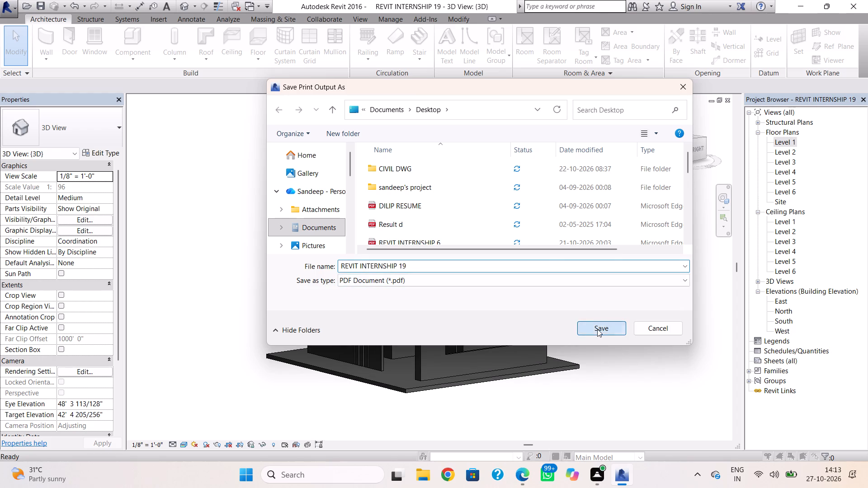